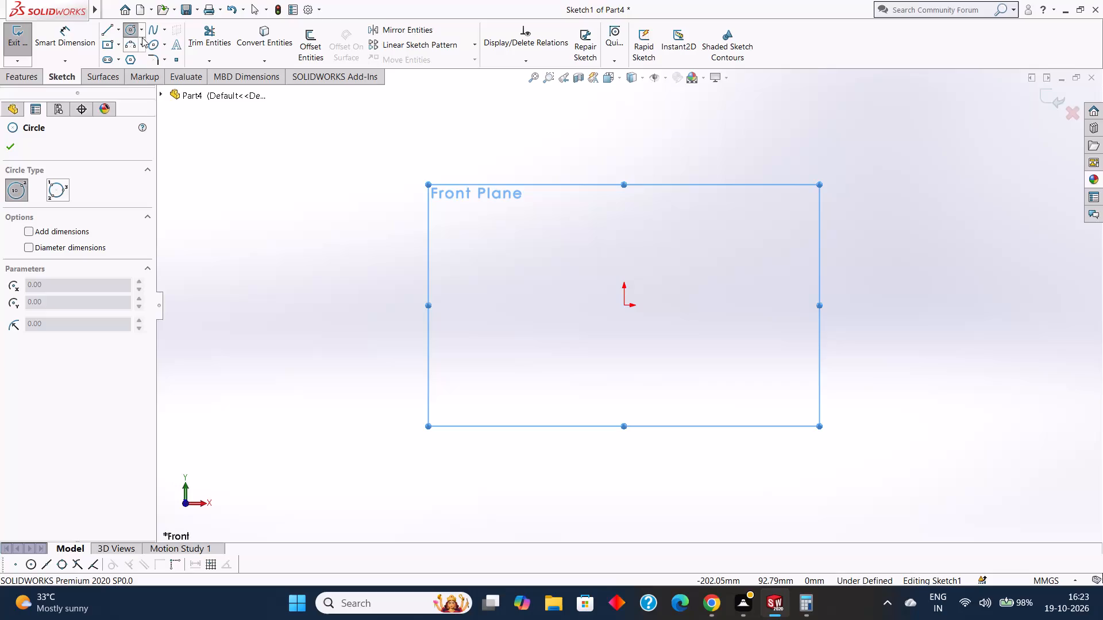
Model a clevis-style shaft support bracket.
Sketch a circle centred on the origin of the Front Plane and dimension its diameter to 60 mm.
left_click(134, 33)
left_click(133, 32)
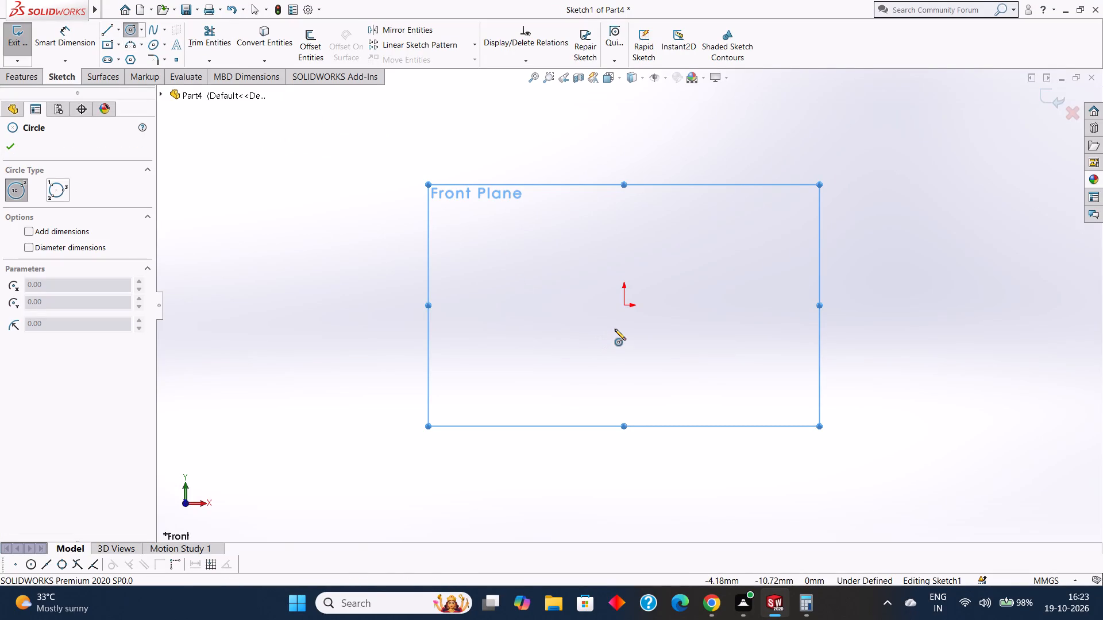
left_click_drag(623, 305, 644, 339)
left_click(16, 145)
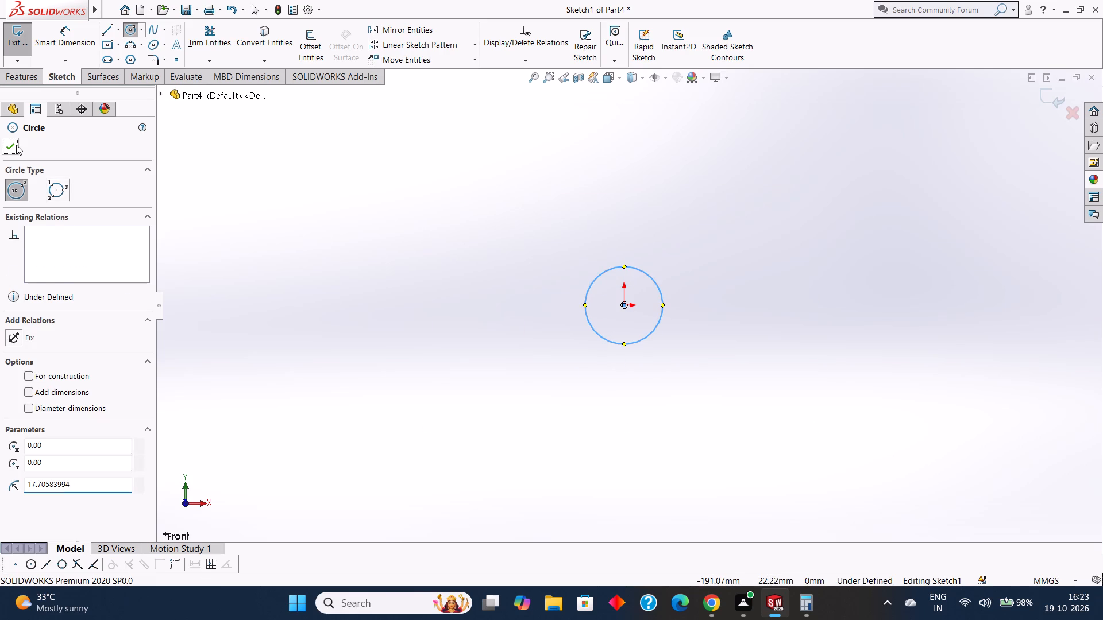
left_click(75, 45)
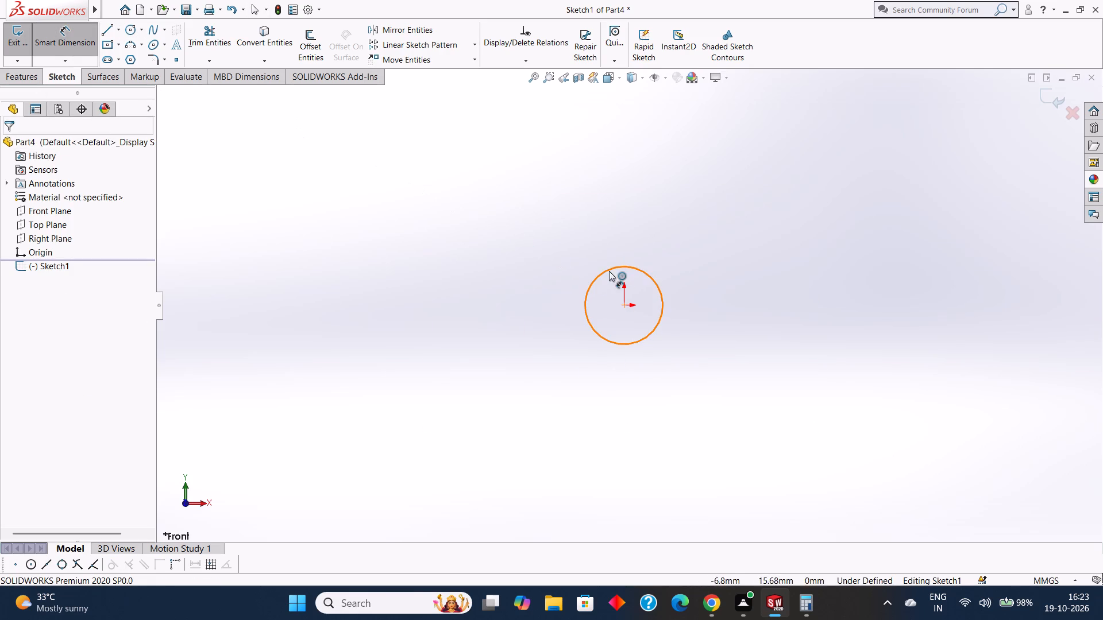
left_click(609, 271)
left_click(619, 171)
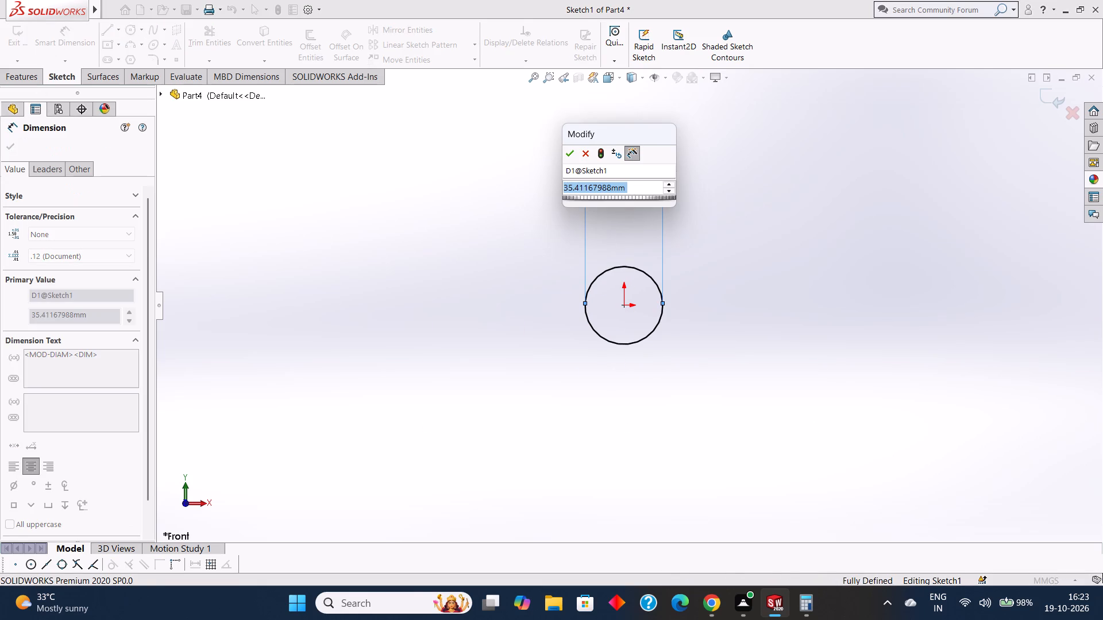
type("60")
key("Return")
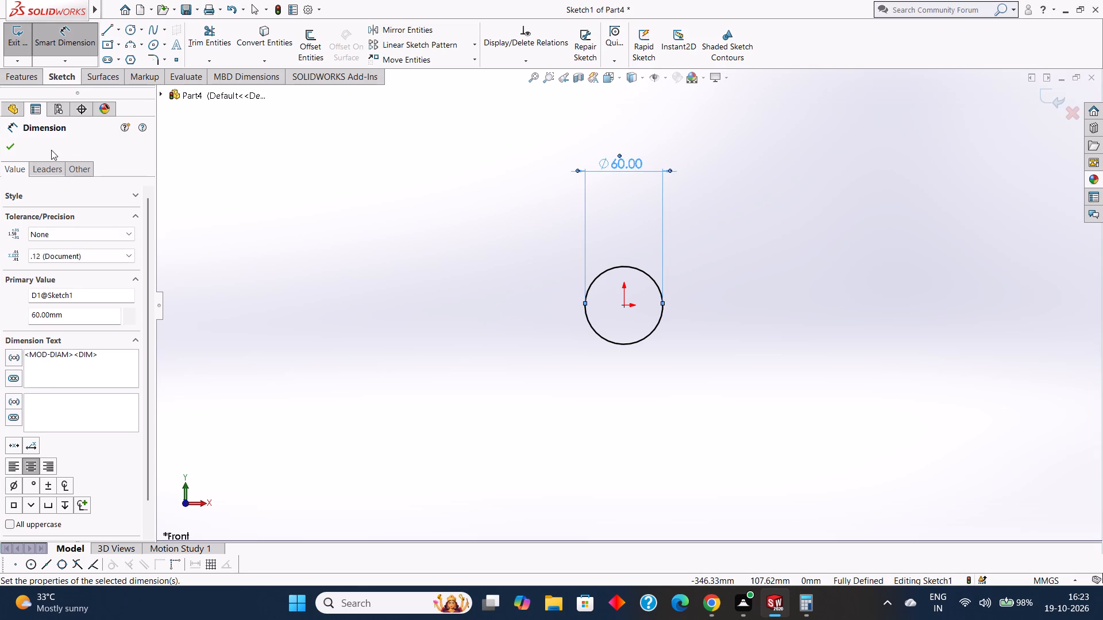
left_click(14, 146)
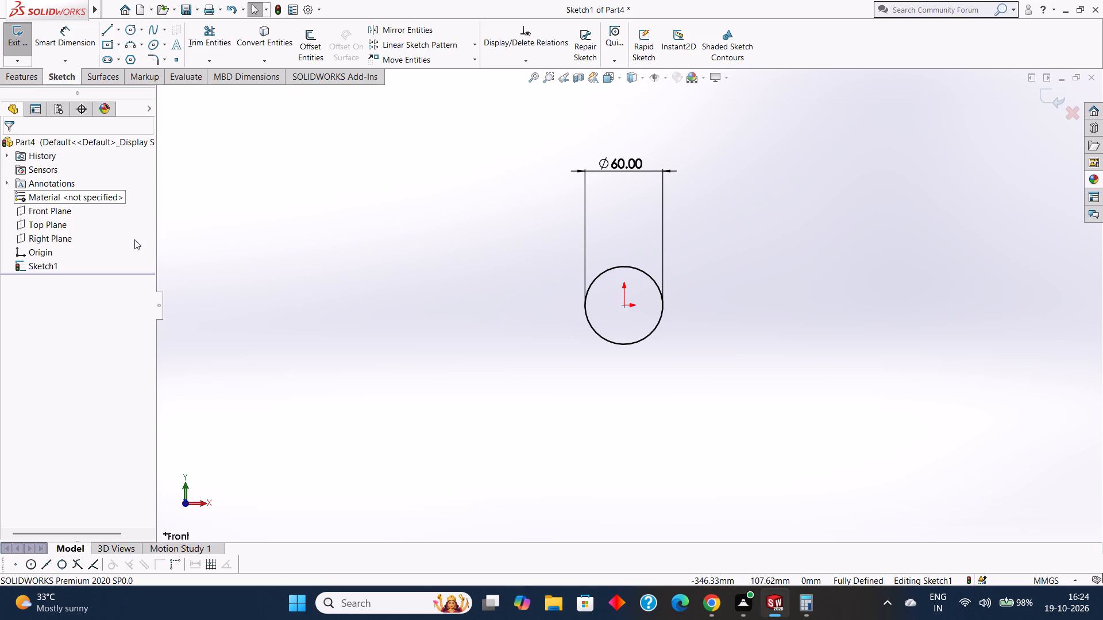
Extrude the circle as a blind boss 10 mm deep.
left_click(14, 76)
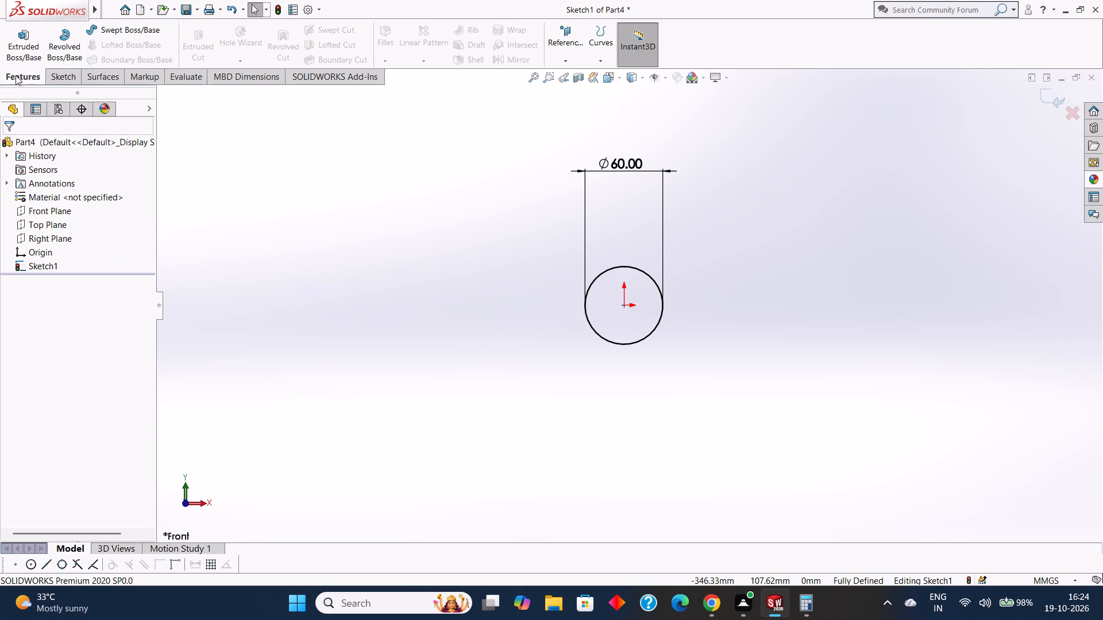
left_click(25, 53)
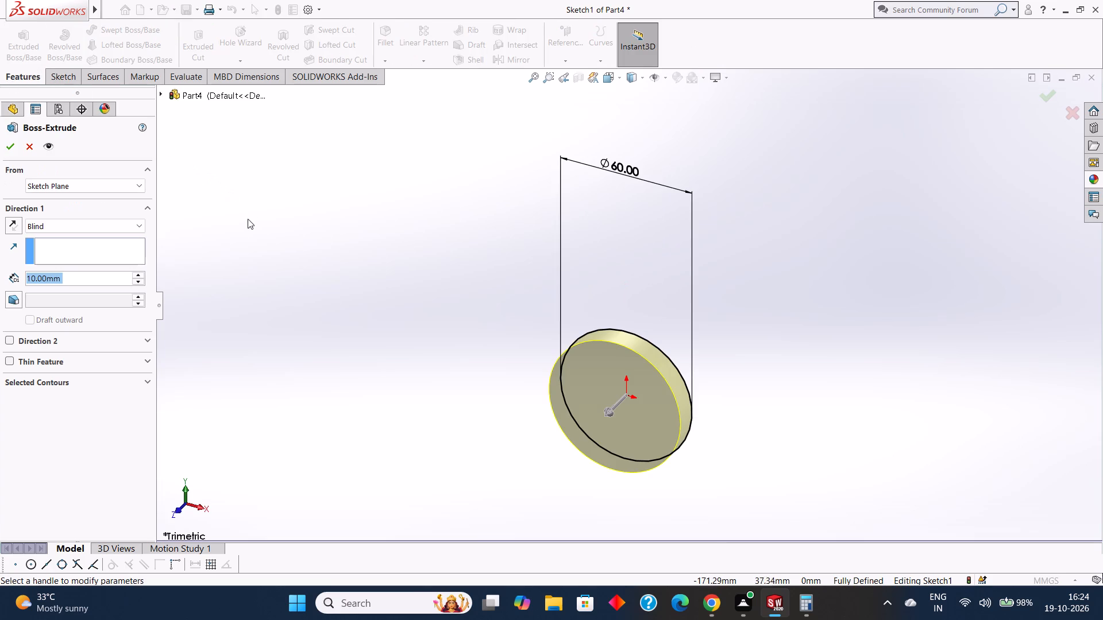
left_click(8, 148)
Start a new sketch on the disc's flat front face and view it straight on.
middle_click_drag(357, 303, 388, 285)
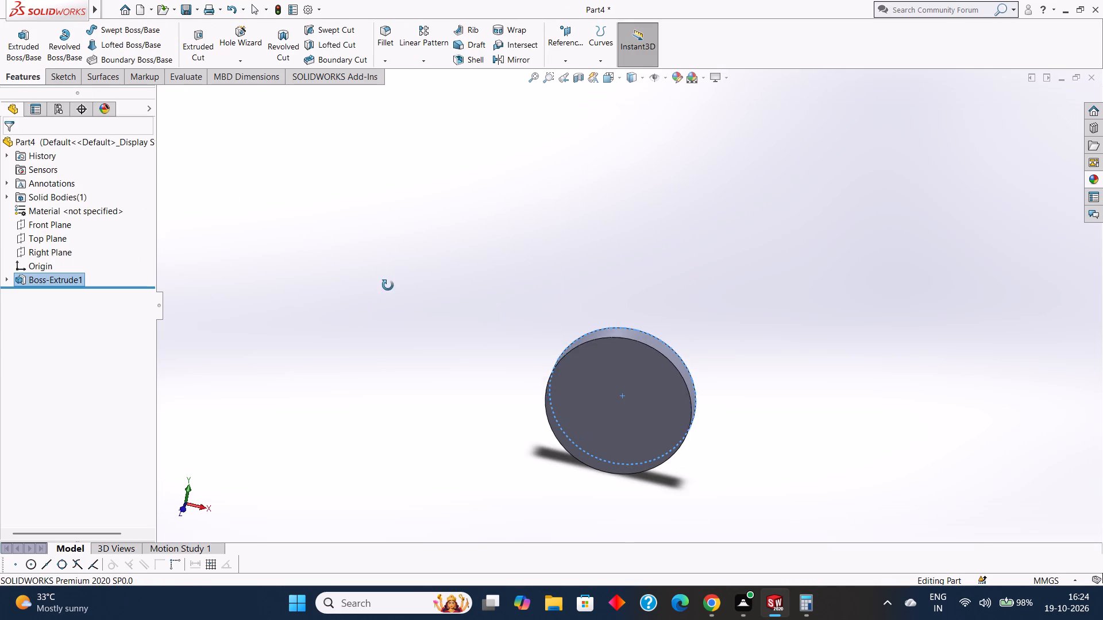
middle_click_drag(388, 285, 391, 282)
left_click(590, 365)
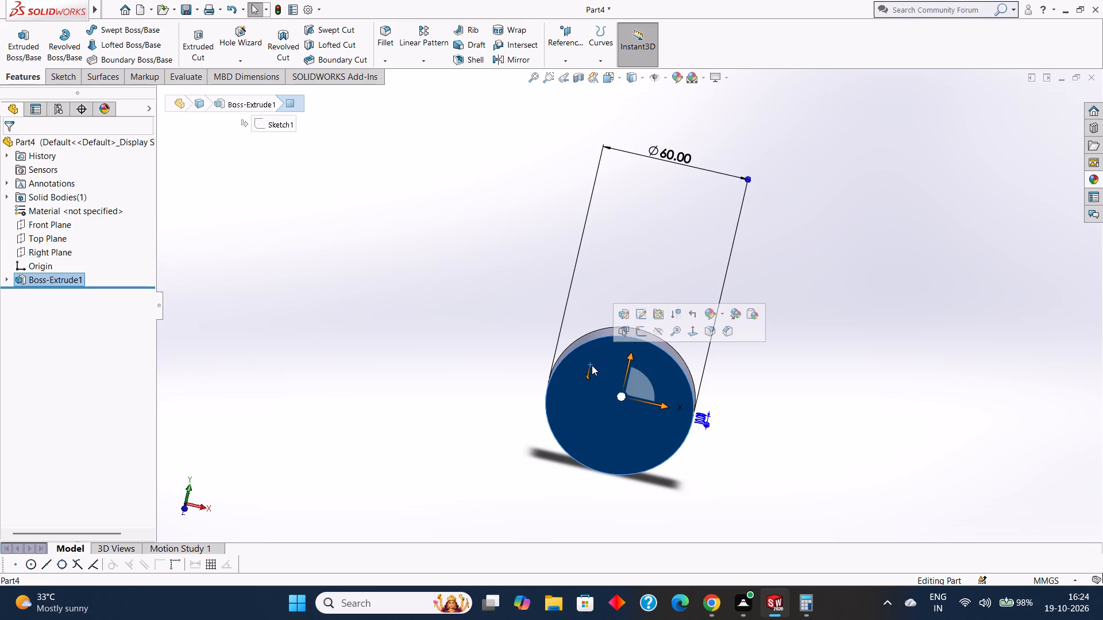
left_click(638, 337)
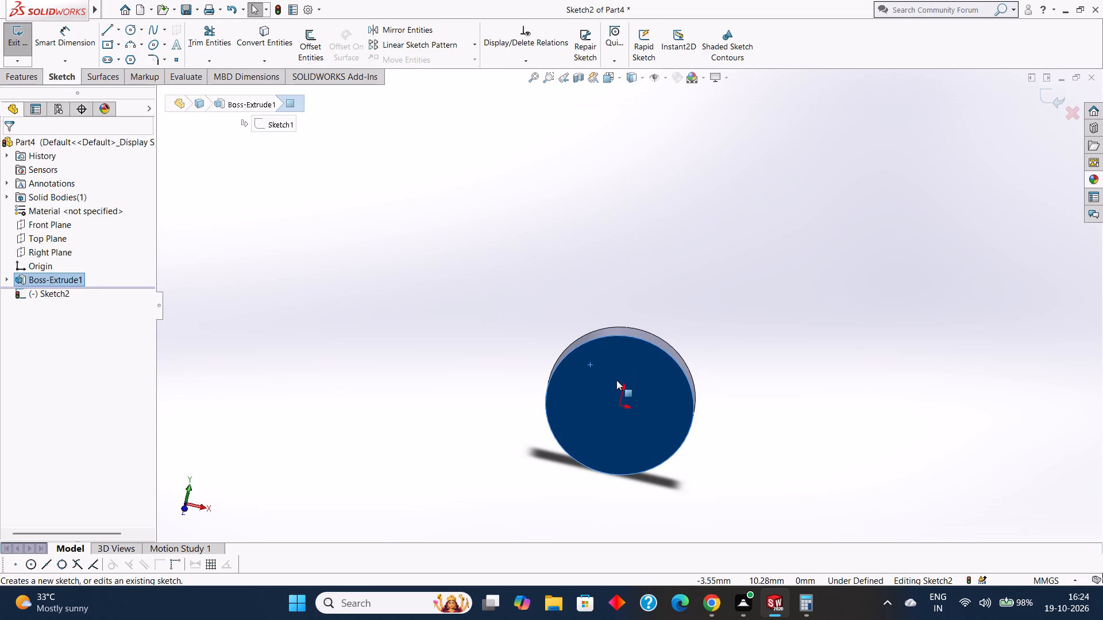
key("ctrl+8")
key("Escape")
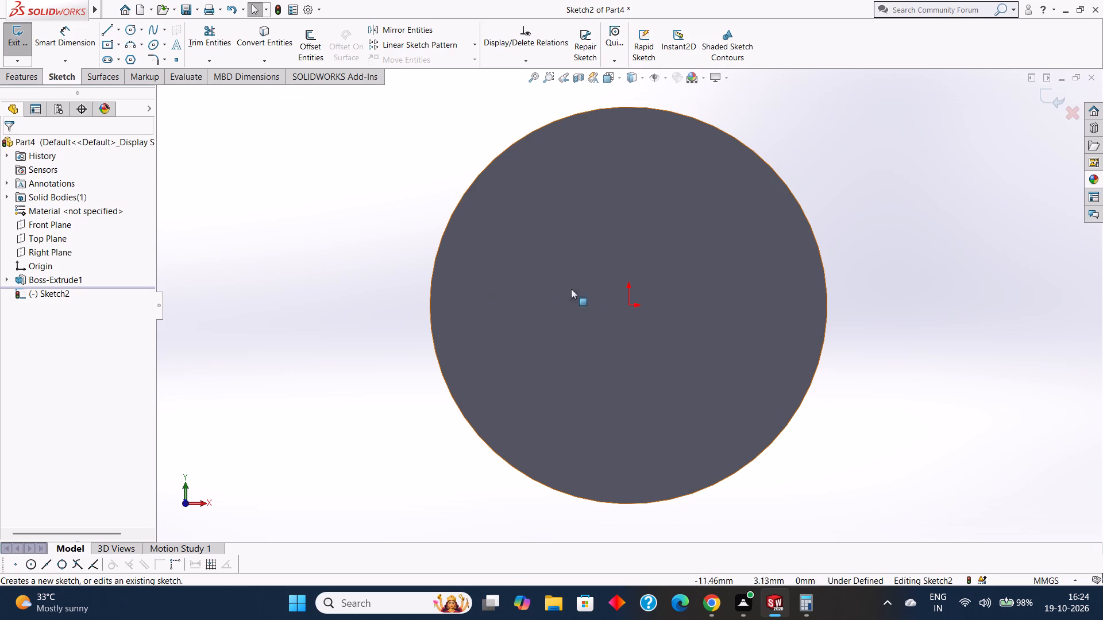
Draw two vertical centerlines from the origin, one 12 mm upward and one 12 mm downward.
left_click(121, 31)
left_click(132, 56)
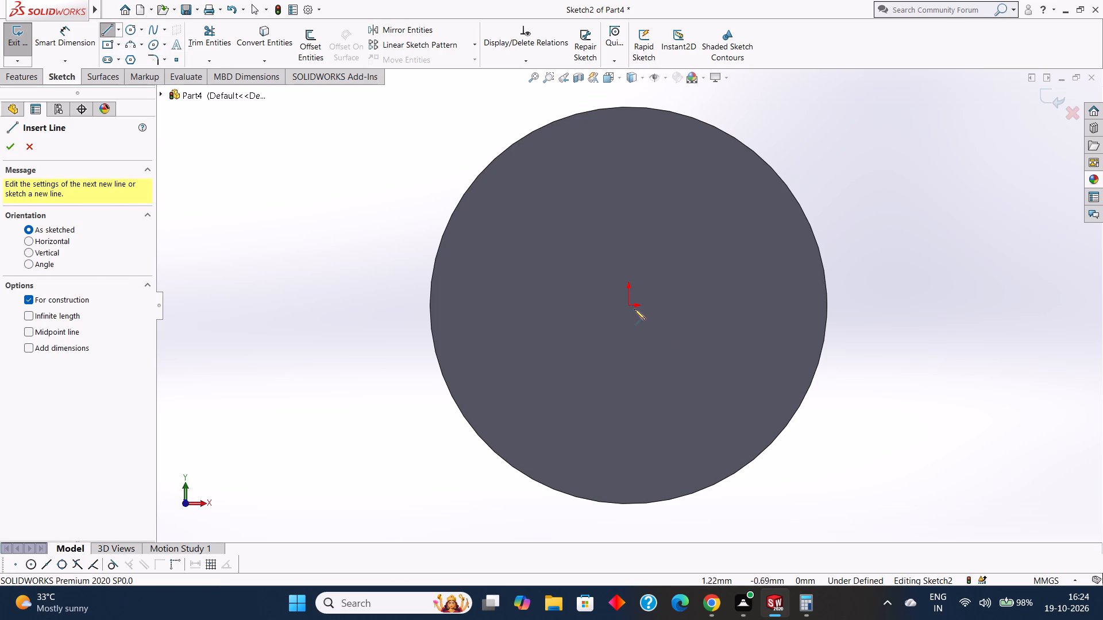
left_click(629, 305)
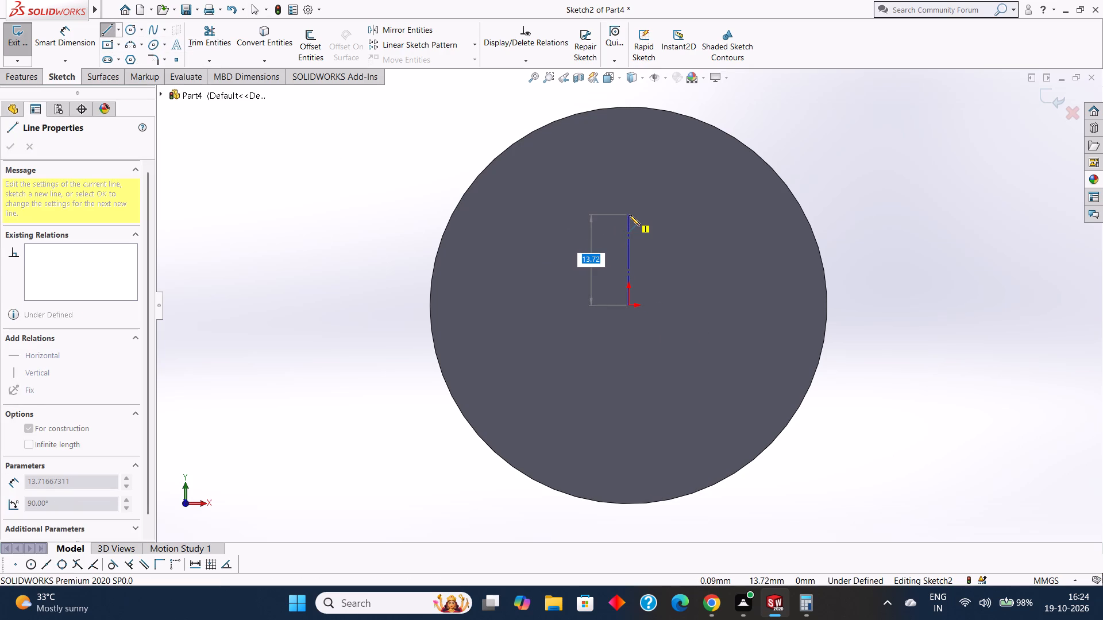
type("12")
key("Return")
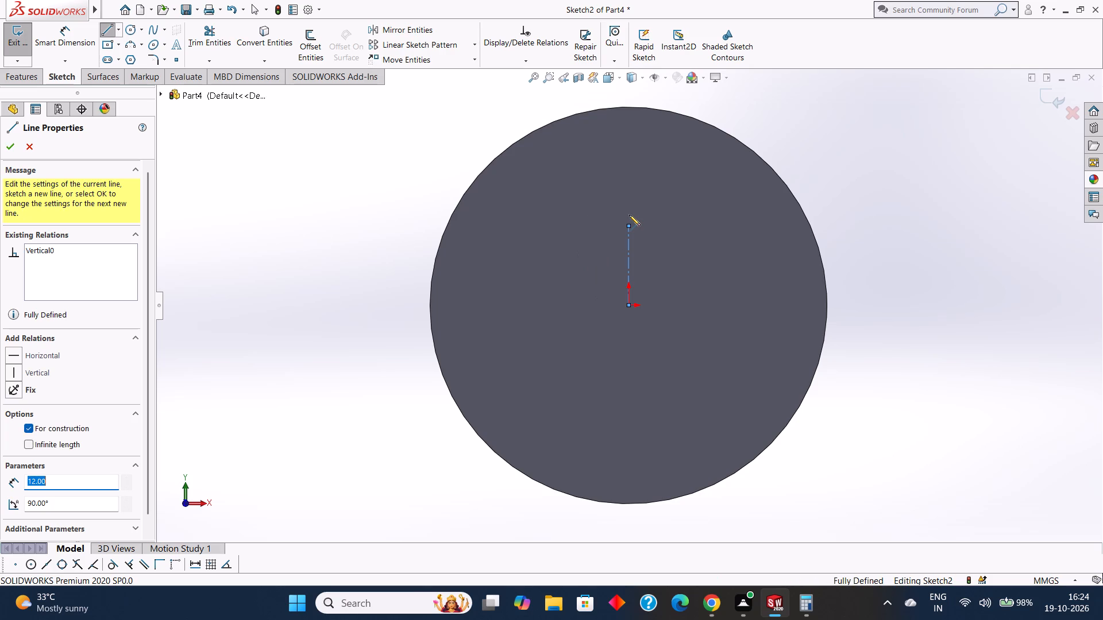
key("Escape")
key("Return")
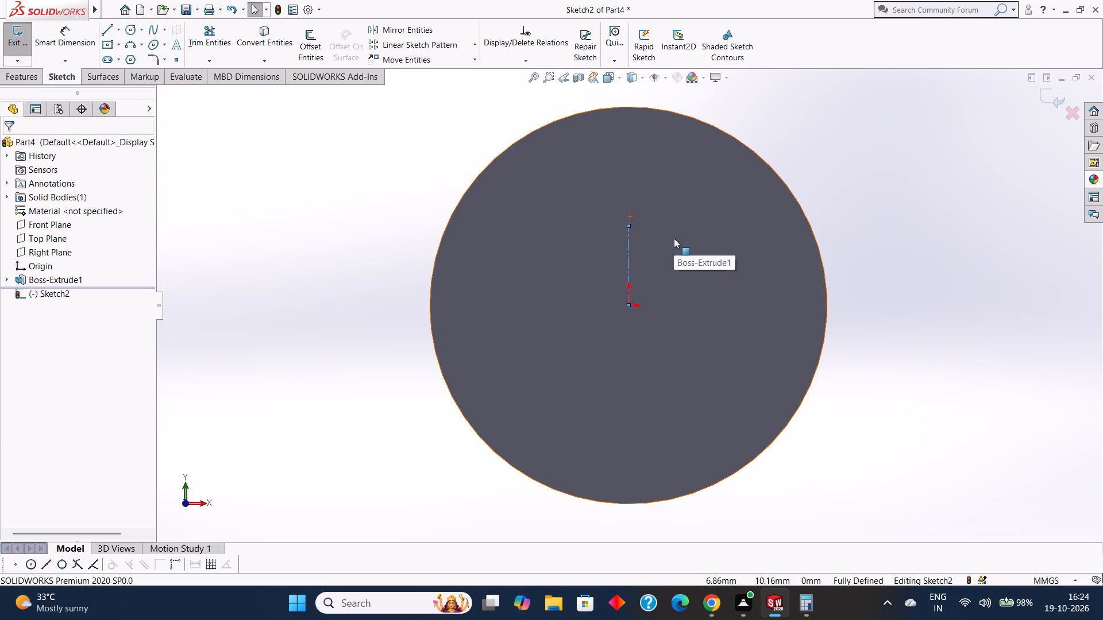
left_click(630, 305)
type("12")
key("Return")
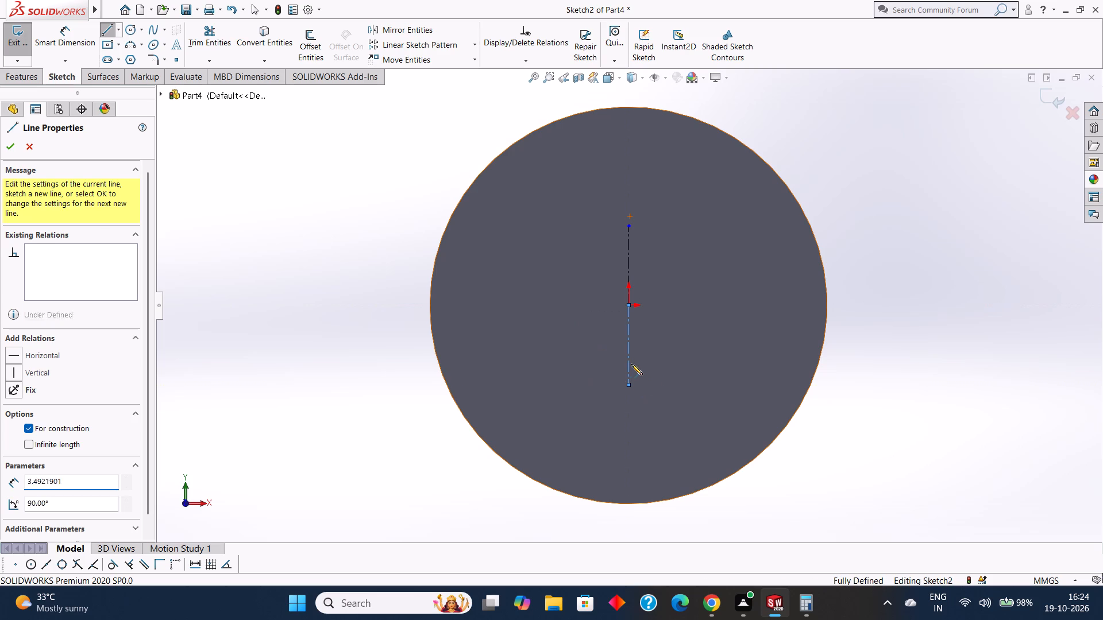
key("Escape")
key("Escape")
Draw a horizontal line across the disc at the lower centerline's end, from edge to edge.
left_click(109, 30)
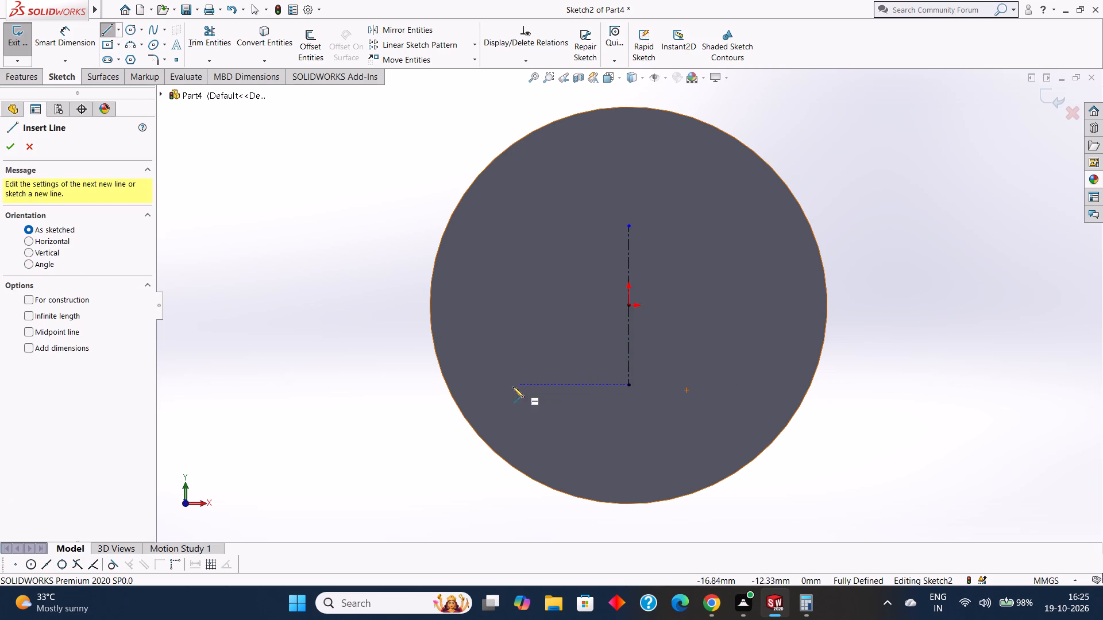
left_click(447, 386)
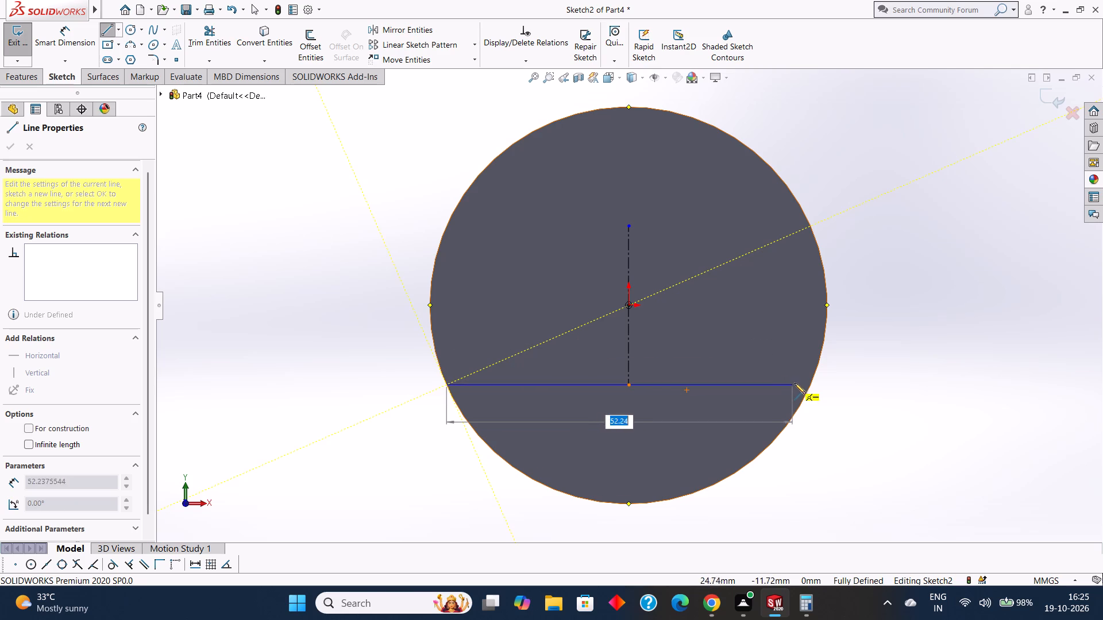
left_click(809, 382)
key("Escape")
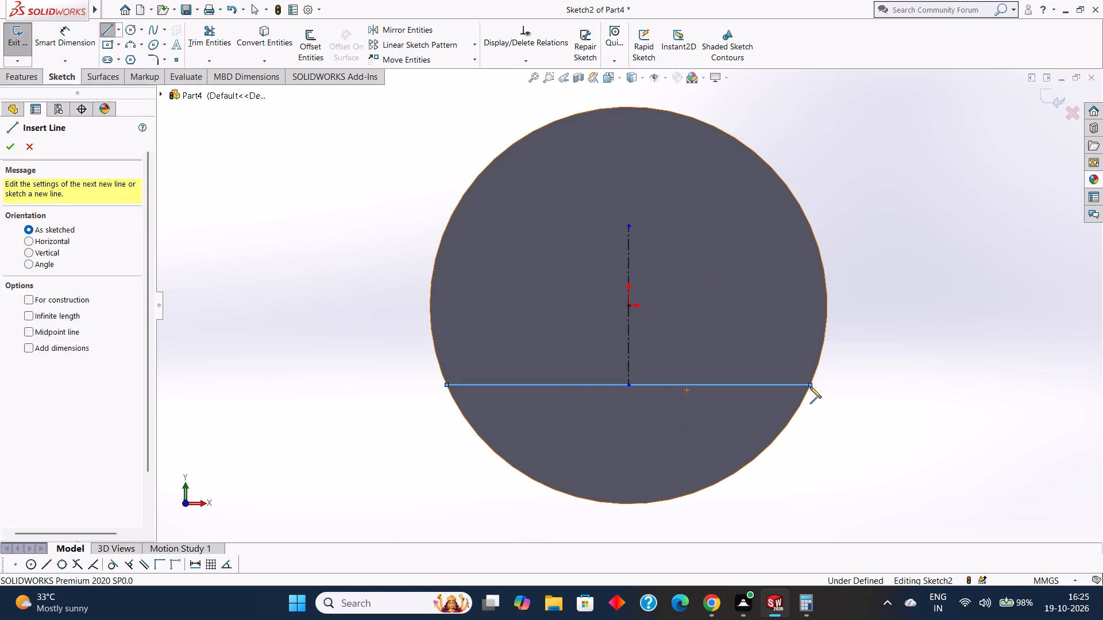
key("Escape")
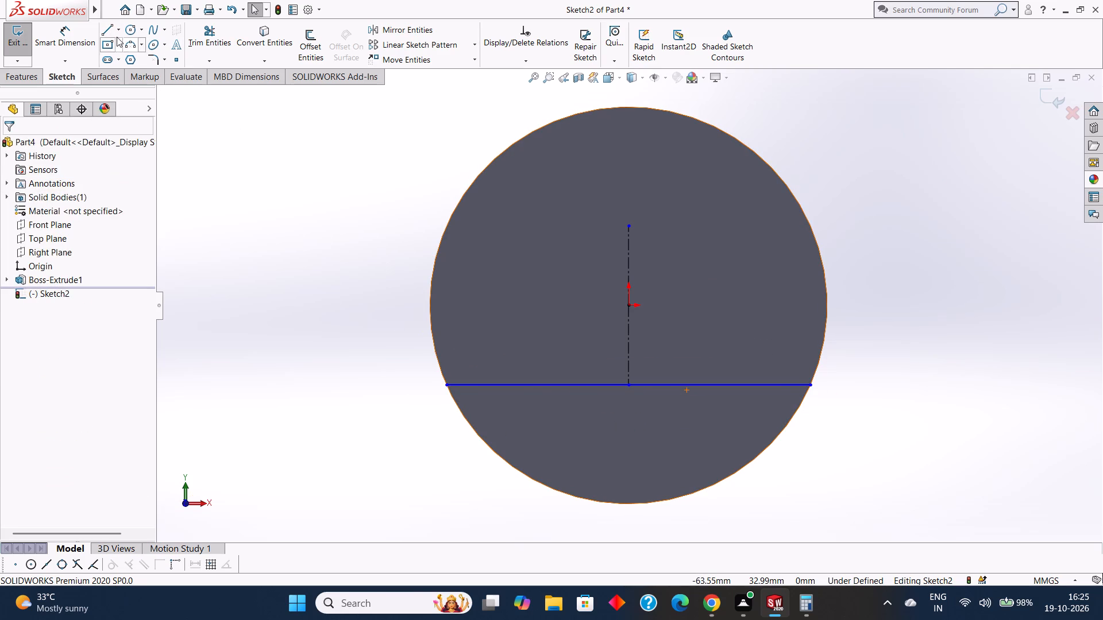
Sketch a circle of 30 mm radius centred on the origin, matching the disc's outer edge.
left_click(132, 30)
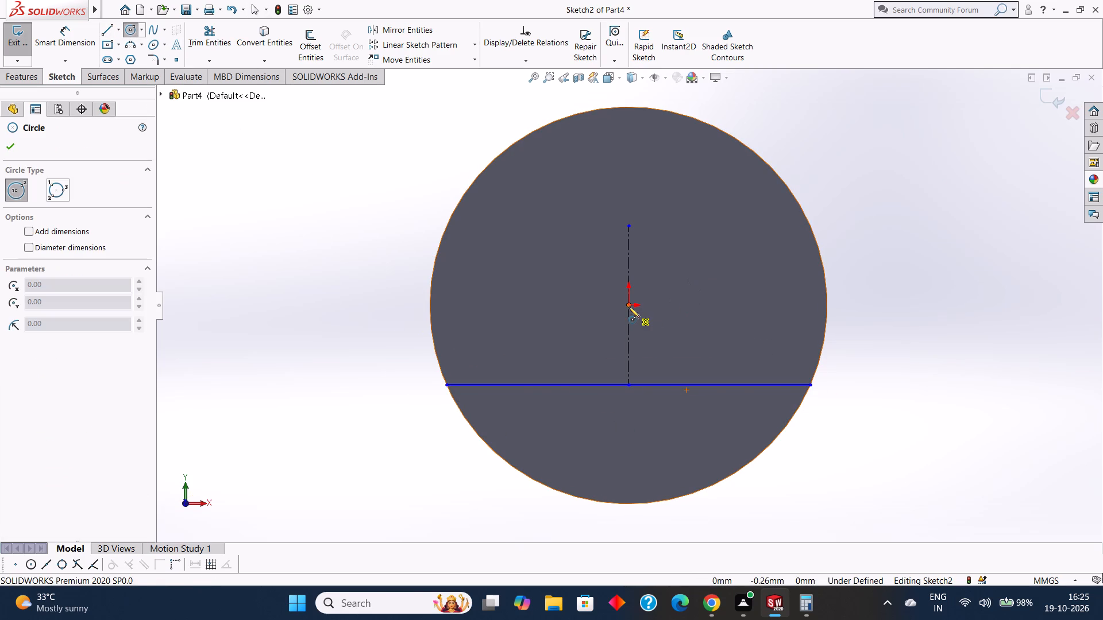
left_click_drag(628, 307, 778, 434)
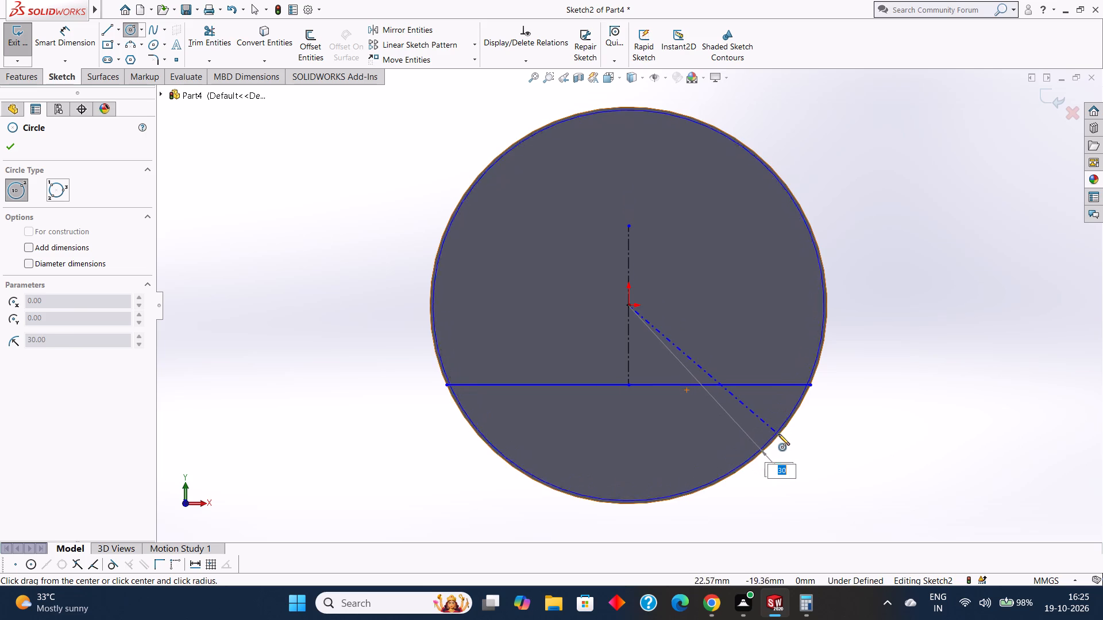
left_click_drag(778, 434, 781, 435)
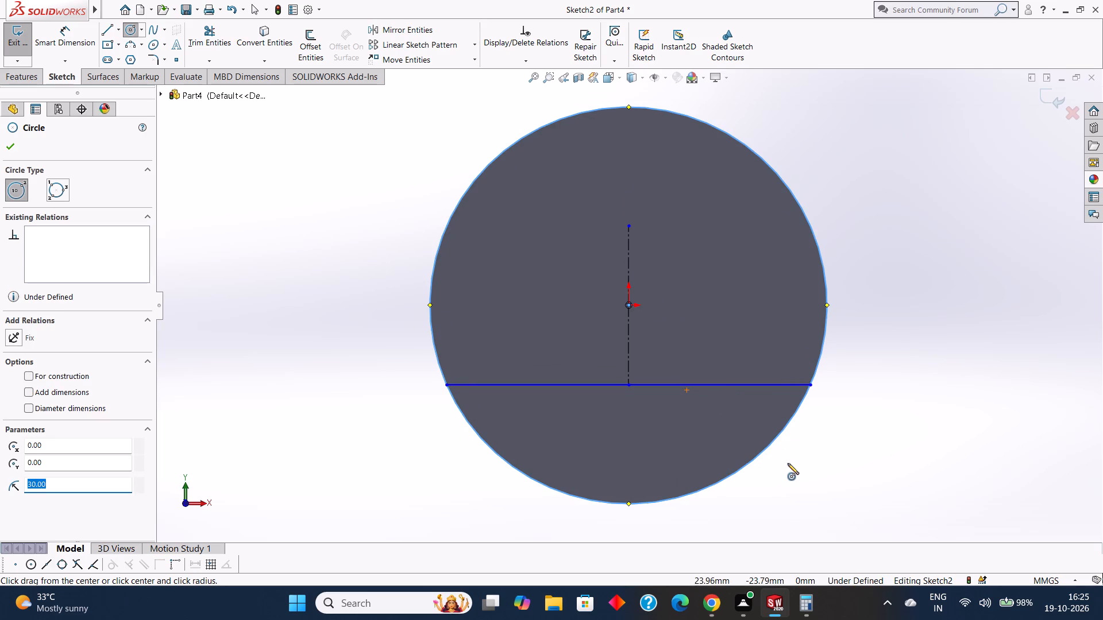
key("Escape")
key("Escape")
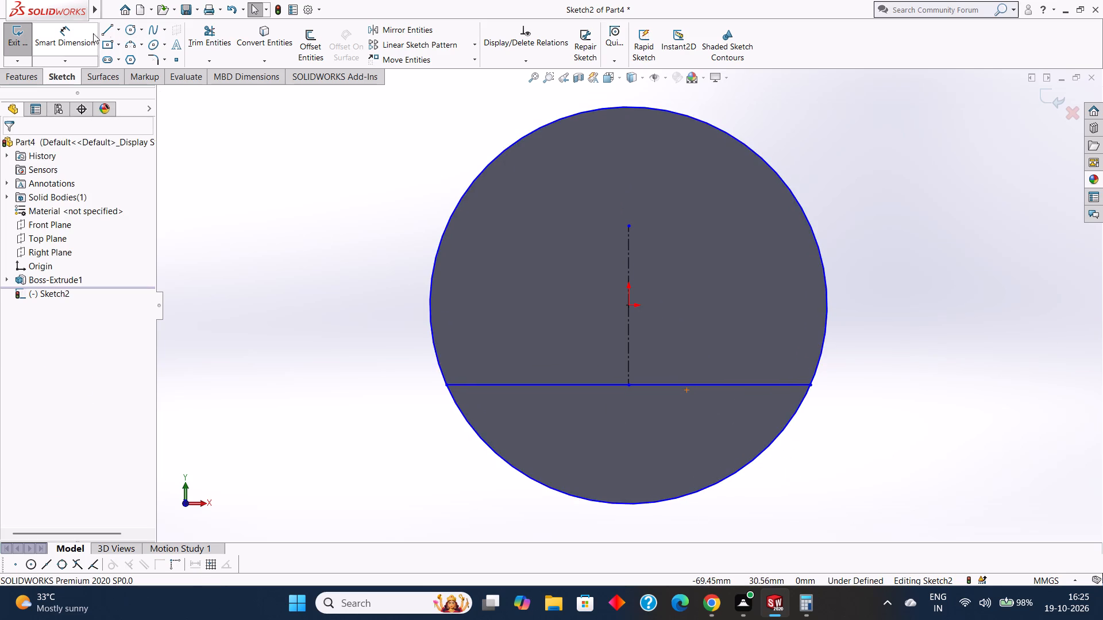
Draw horizontal lines from the upper centerline's end past both disc edges, about 33 mm to the left and 34 mm to the right.
left_click(110, 27)
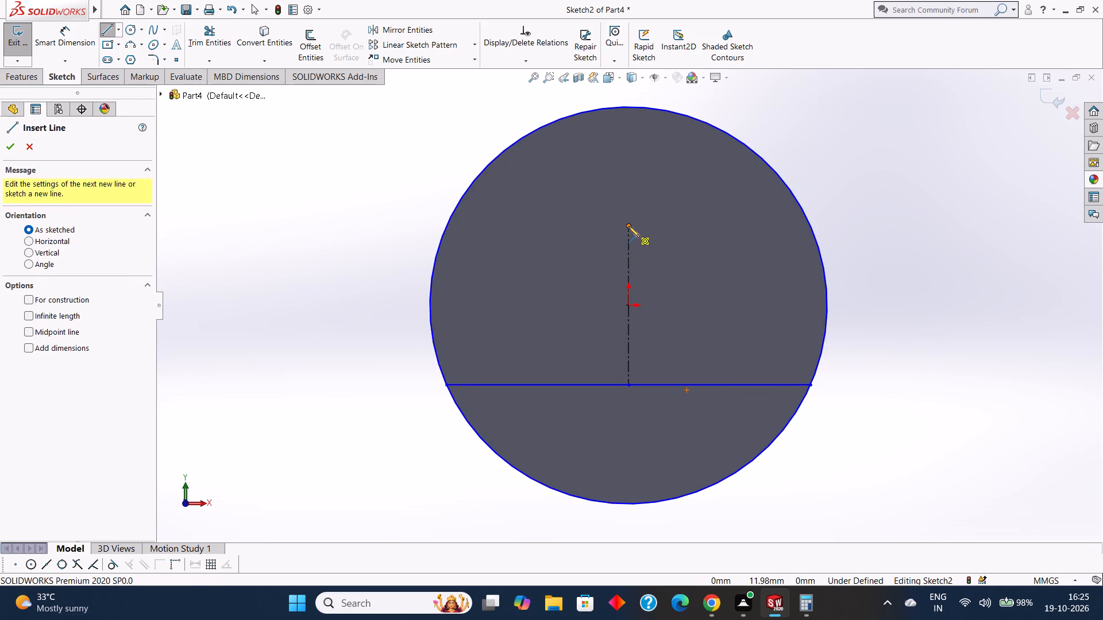
left_click(628, 226)
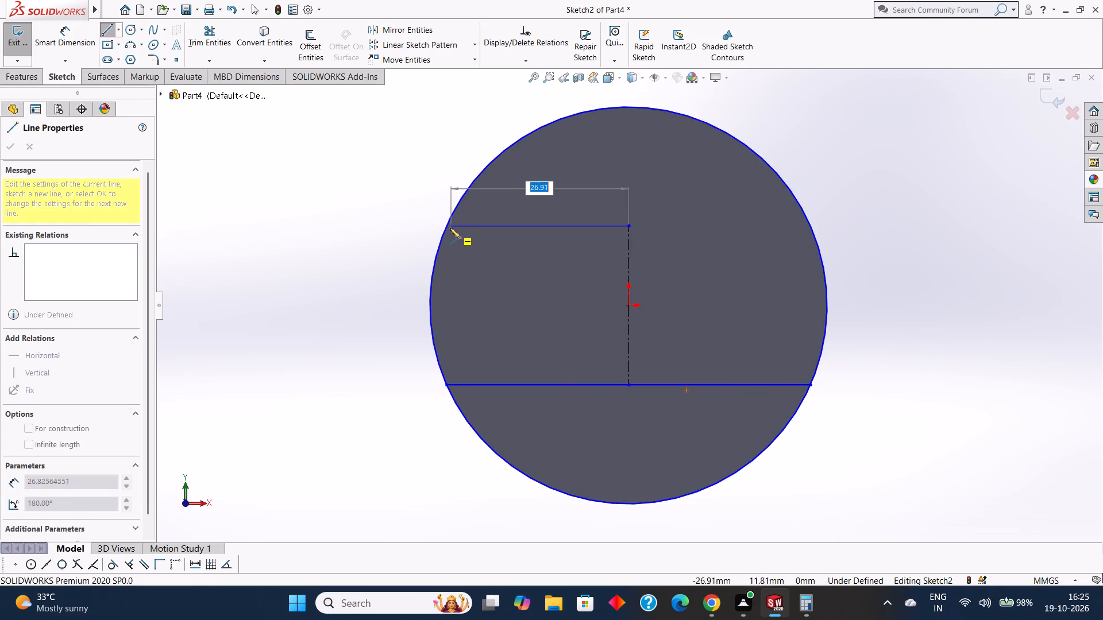
left_click(408, 229)
key("Escape")
key("Escape")
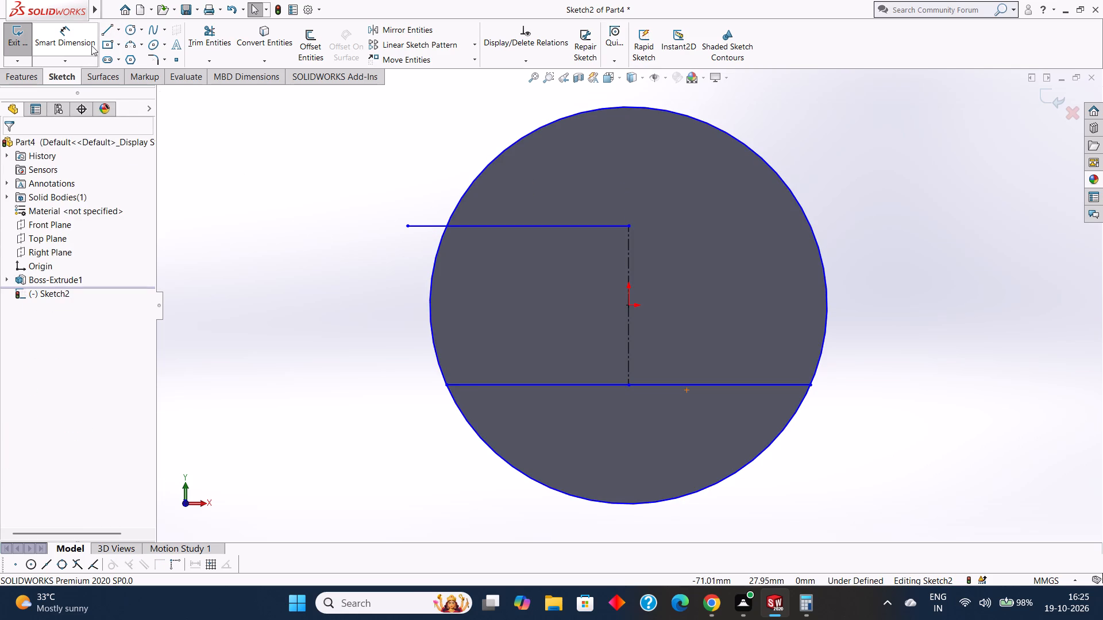
left_click(103, 25)
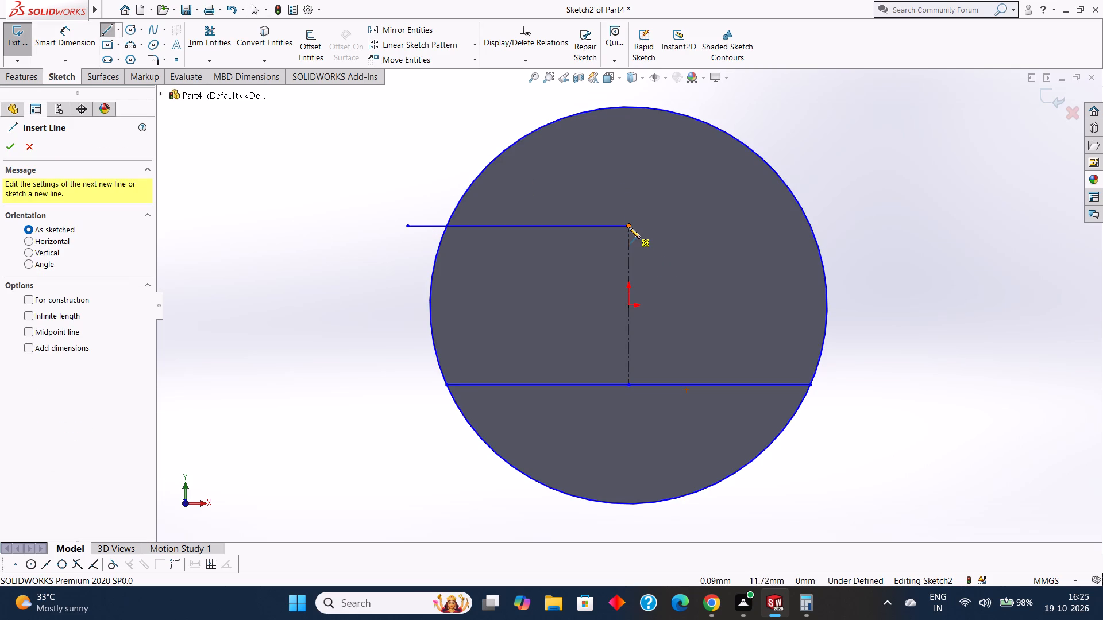
left_click(629, 226)
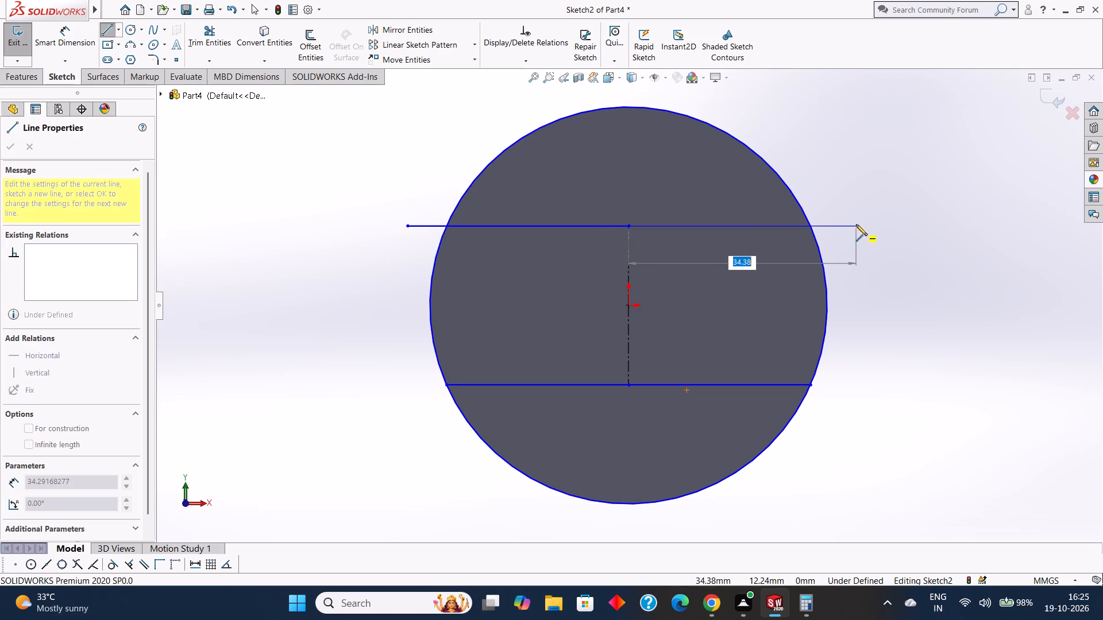
left_click(856, 224)
key("Escape")
key("Escape")
key("Escape")
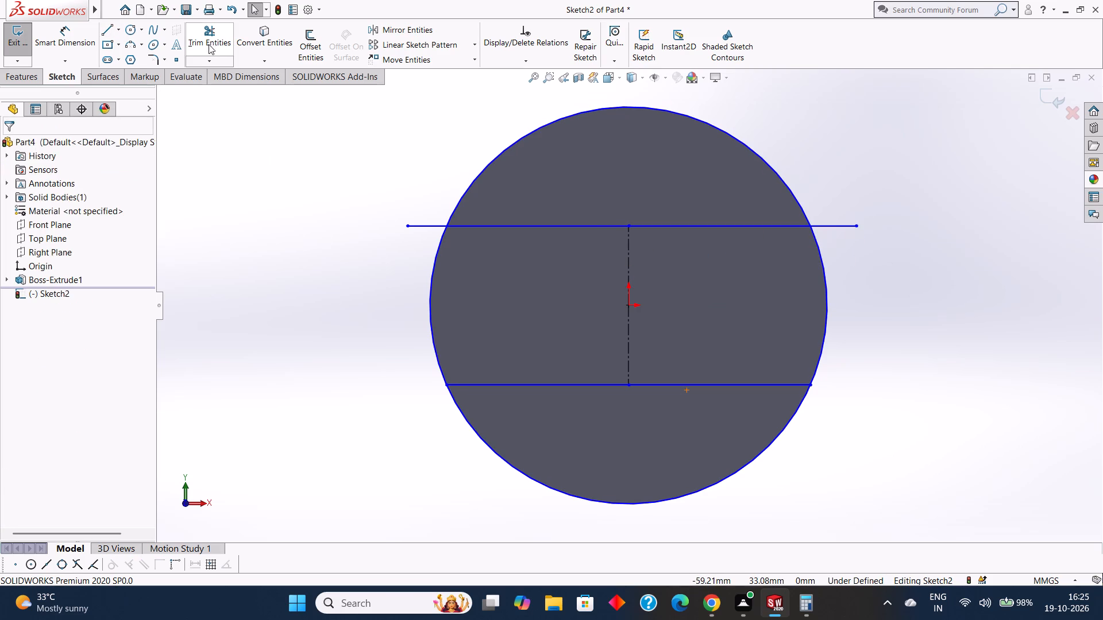
Trim both ends of the upper horizontal line that overhang the circle, using Trim to closest.
left_click(209, 35)
left_click(416, 227)
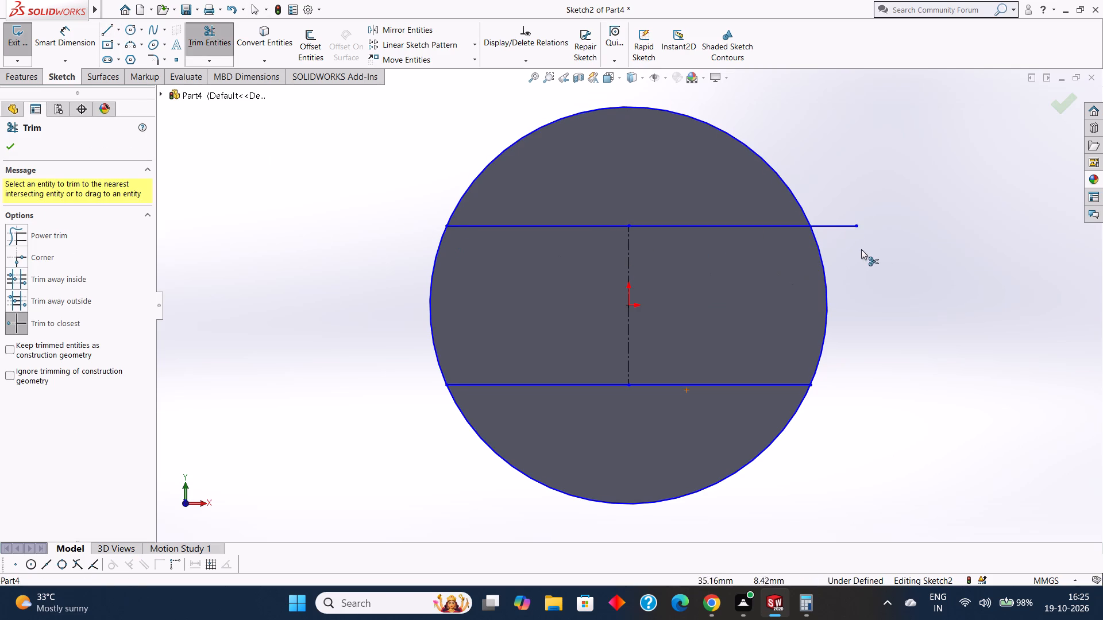
left_click(837, 226)
scroll(812, 399, "down", 5)
scroll(701, 313, "down", 5)
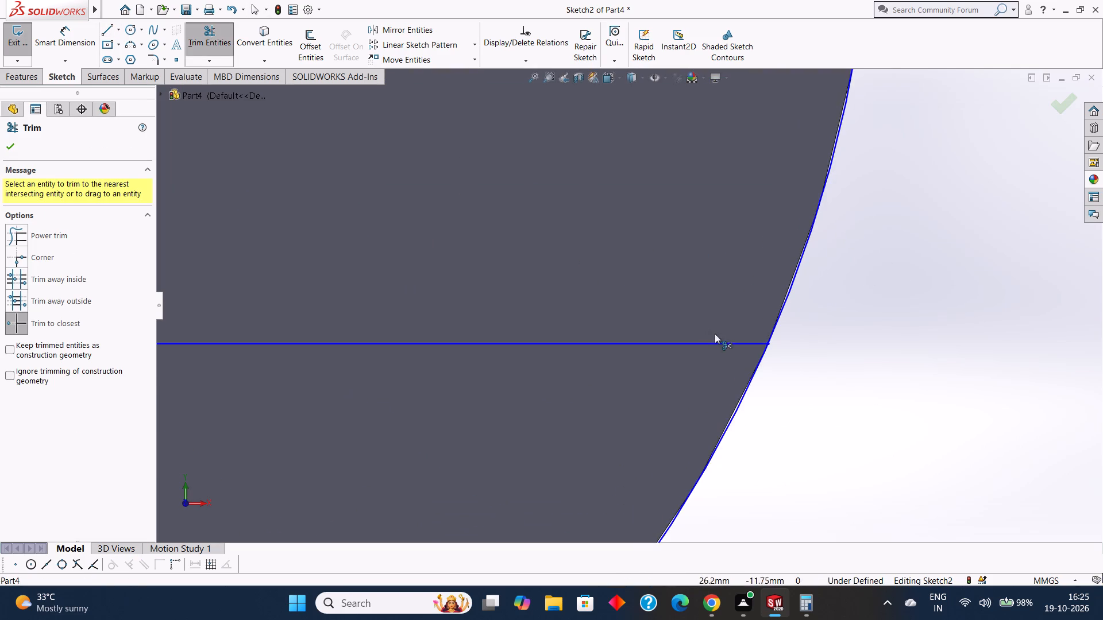
scroll(720, 343, "down", 4)
scroll(759, 377, "up", 18)
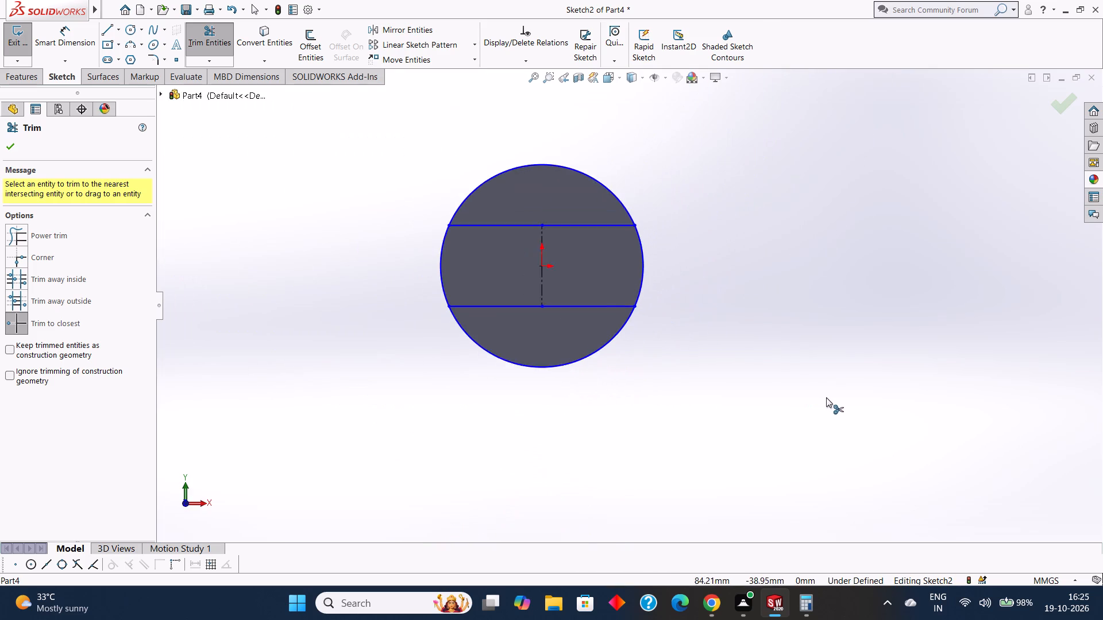
scroll(826, 397, "up", 1)
key("Escape")
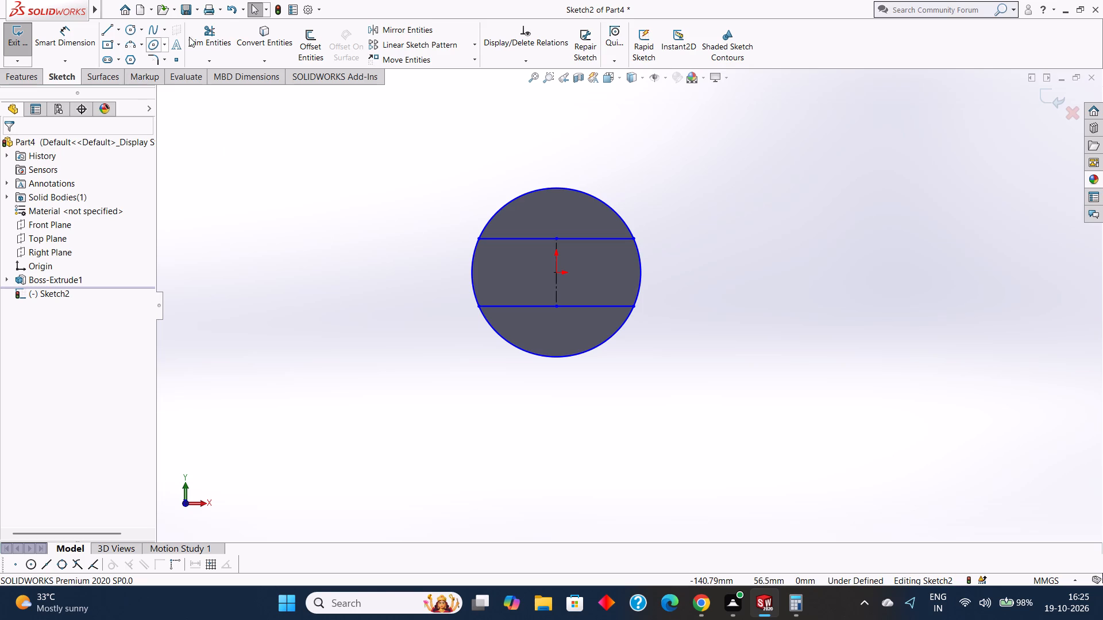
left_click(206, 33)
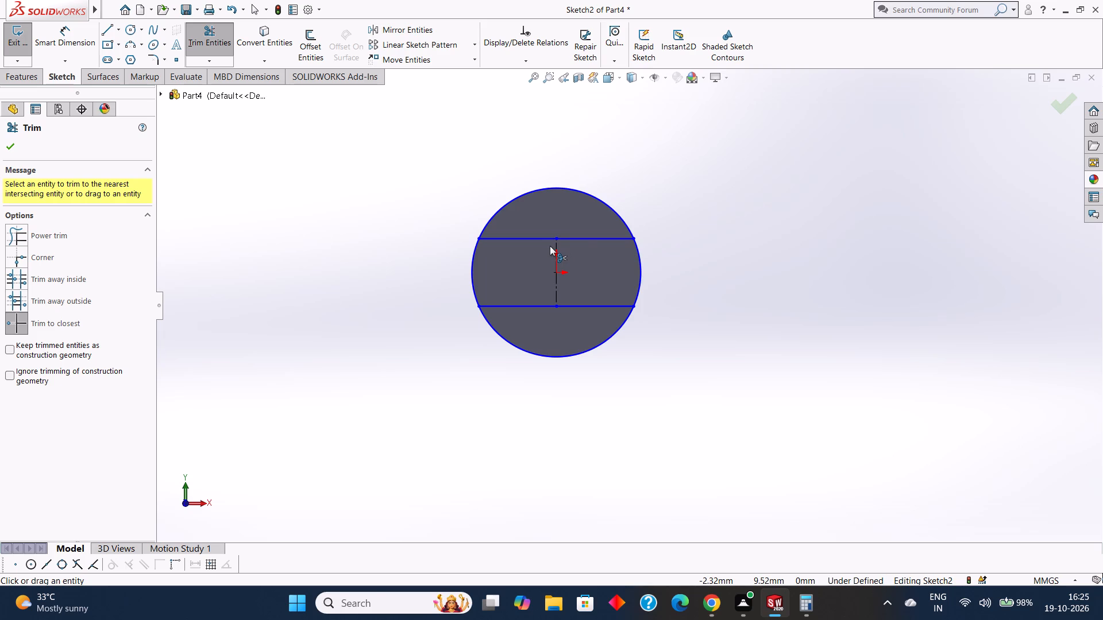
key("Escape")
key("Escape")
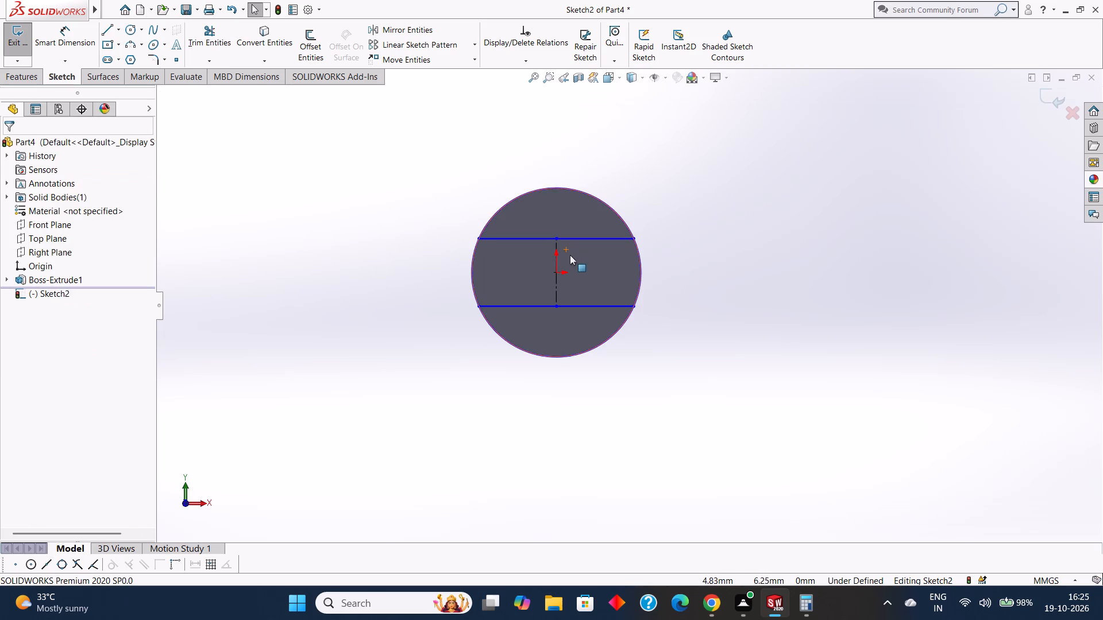
Draw vertical centerlines about 28 mm long from the centre of each horizontal line outward past the circle's top and bottom.
left_click(120, 27)
left_click(141, 59)
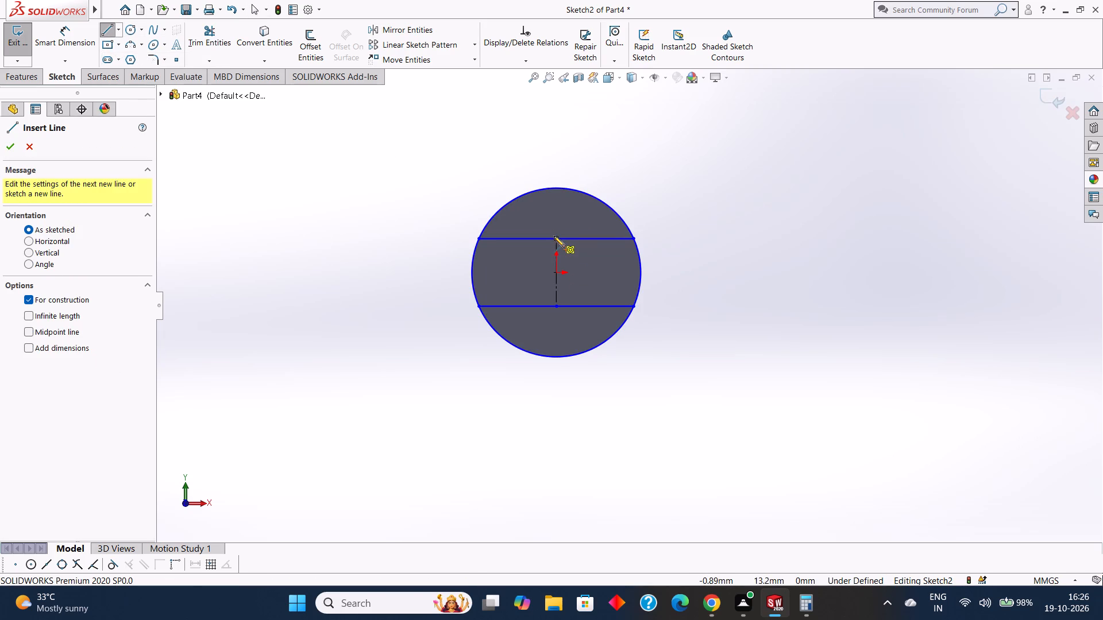
left_click(557, 237)
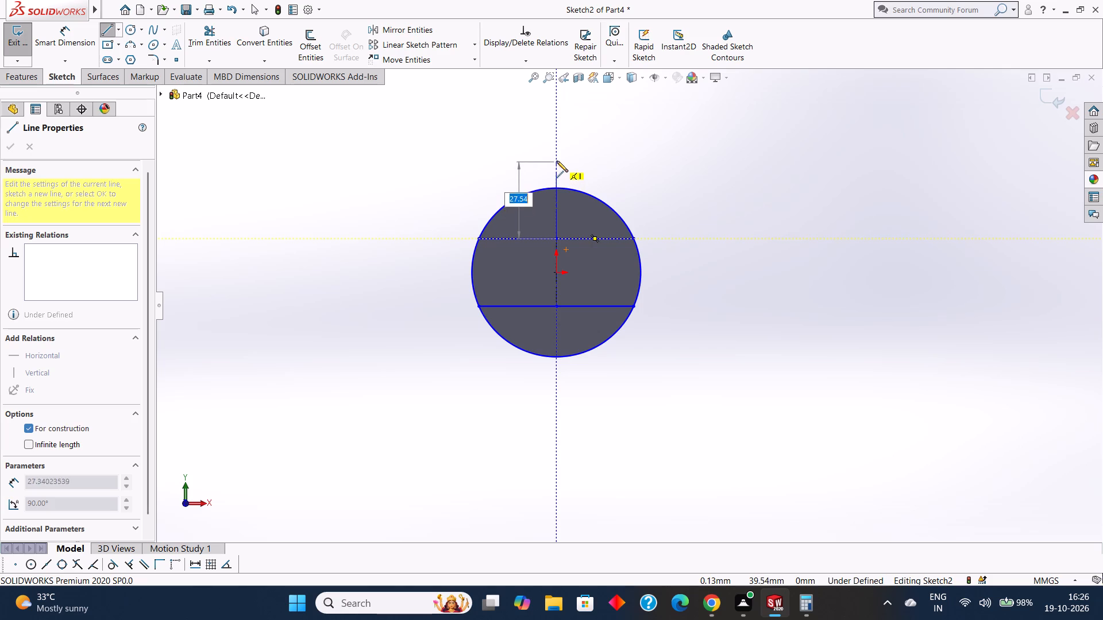
left_click(557, 160)
key("Escape")
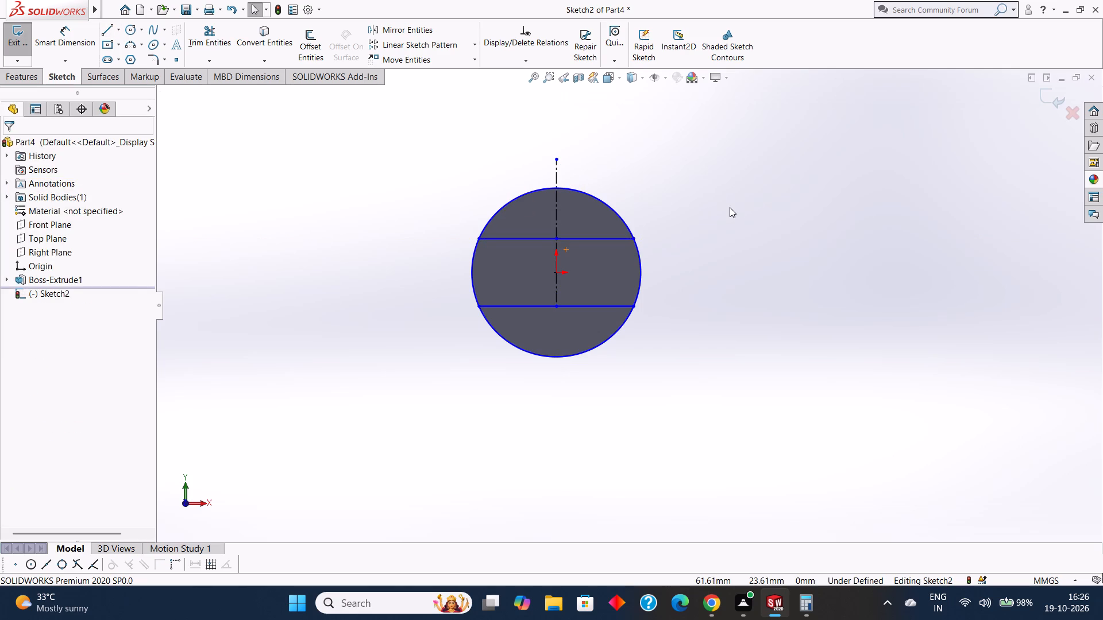
key("Return")
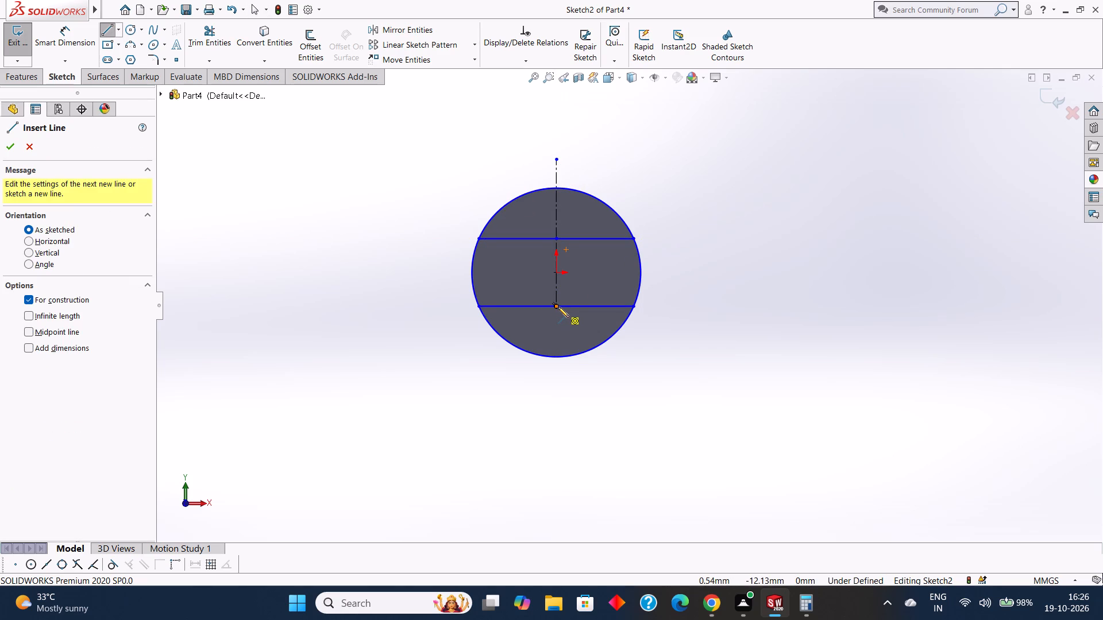
left_click(558, 307)
left_click(555, 386)
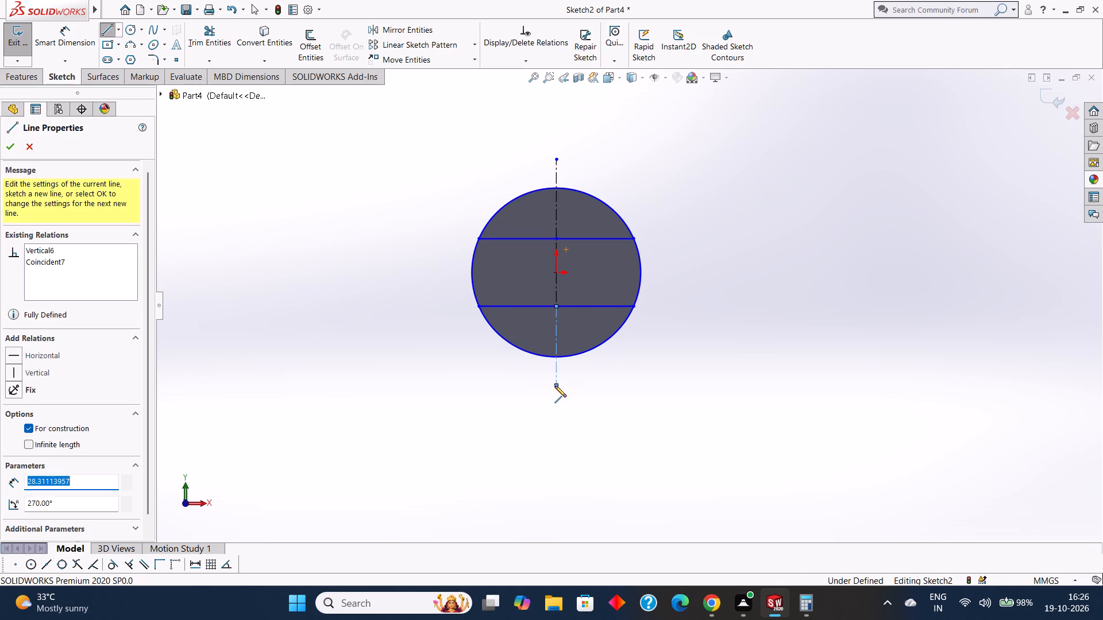
key("Escape")
key("Escape")
Trim away both halves of the upper and lower horizontal lines inside the circle using Trim to closest.
left_click(217, 36)
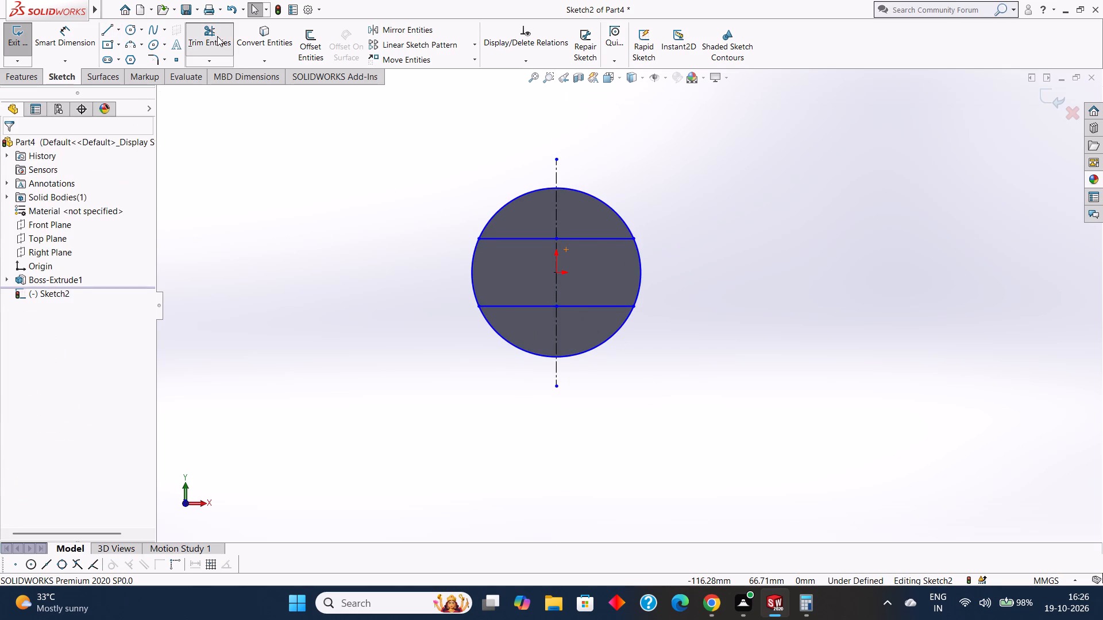
left_click(595, 235)
left_click(522, 234)
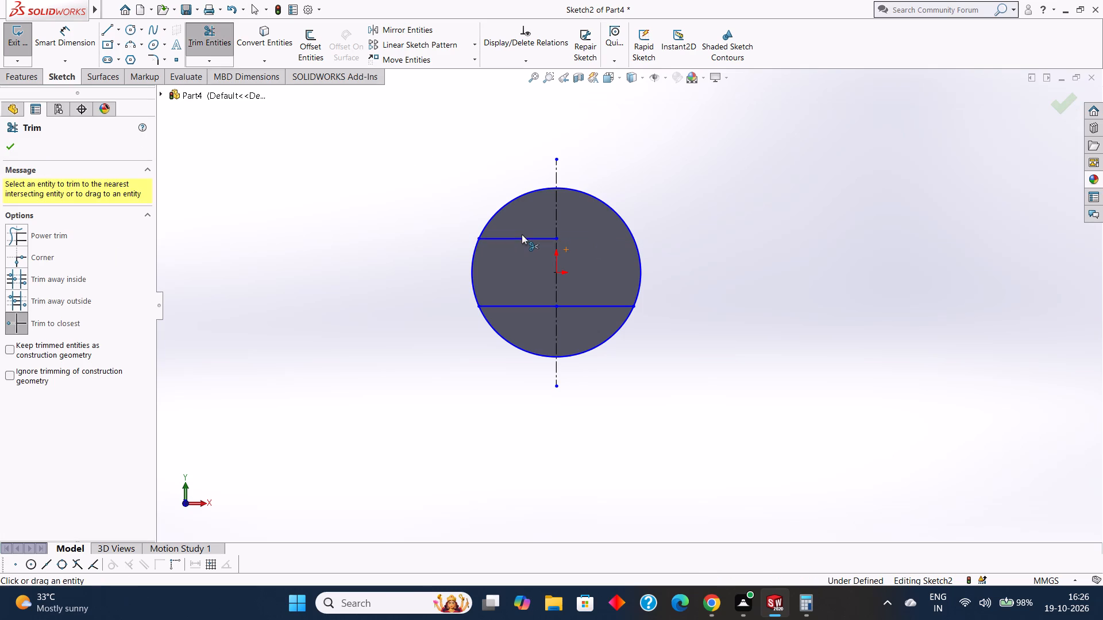
left_click(523, 238)
left_click(532, 304)
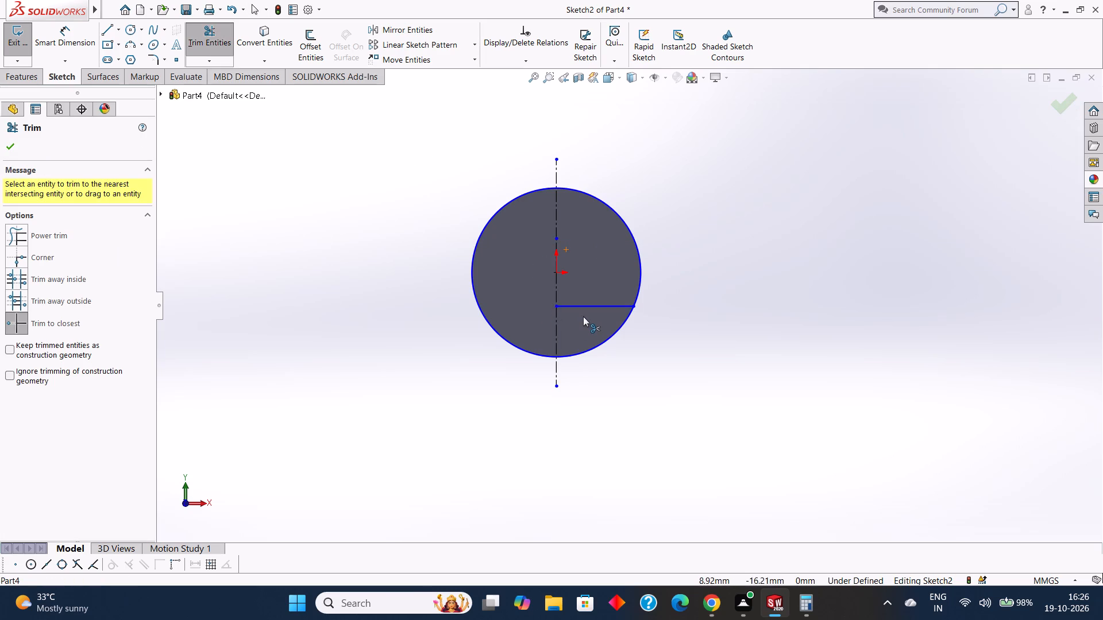
left_click(587, 307)
key("Escape")
key("Escape")
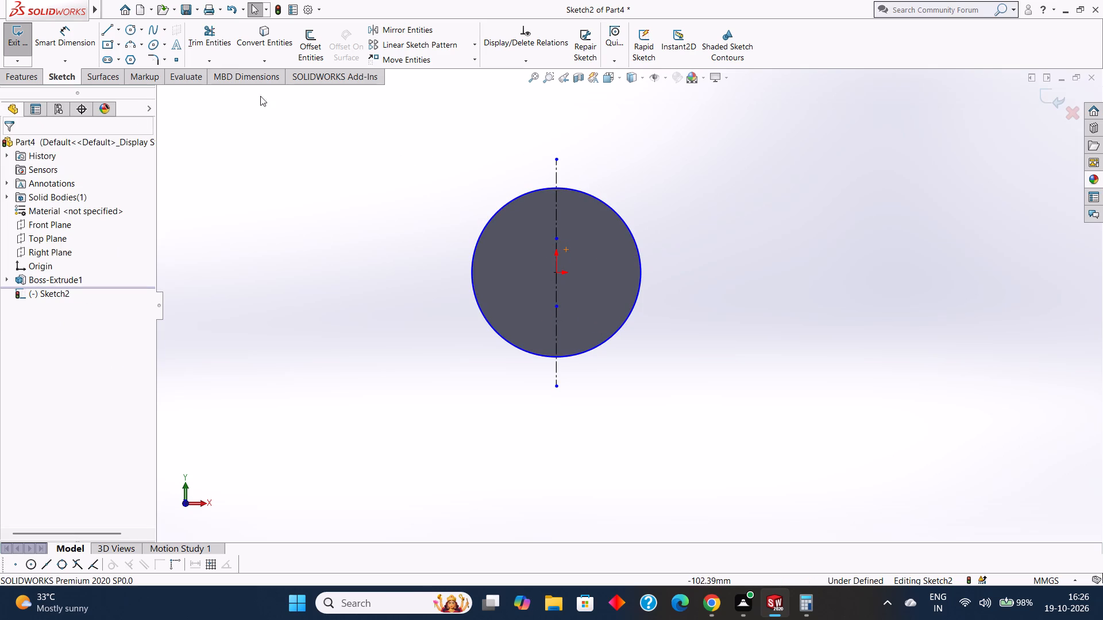
Draw a 12 mm vertical centerline from the circle's top point down toward the origin.
left_click(118, 31)
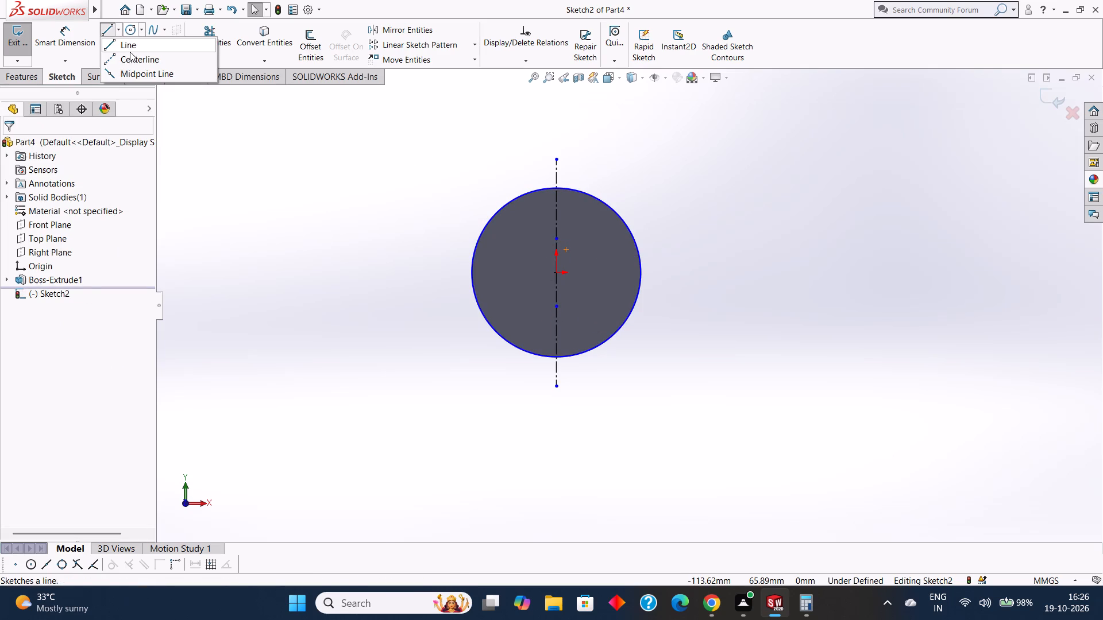
left_click(133, 59)
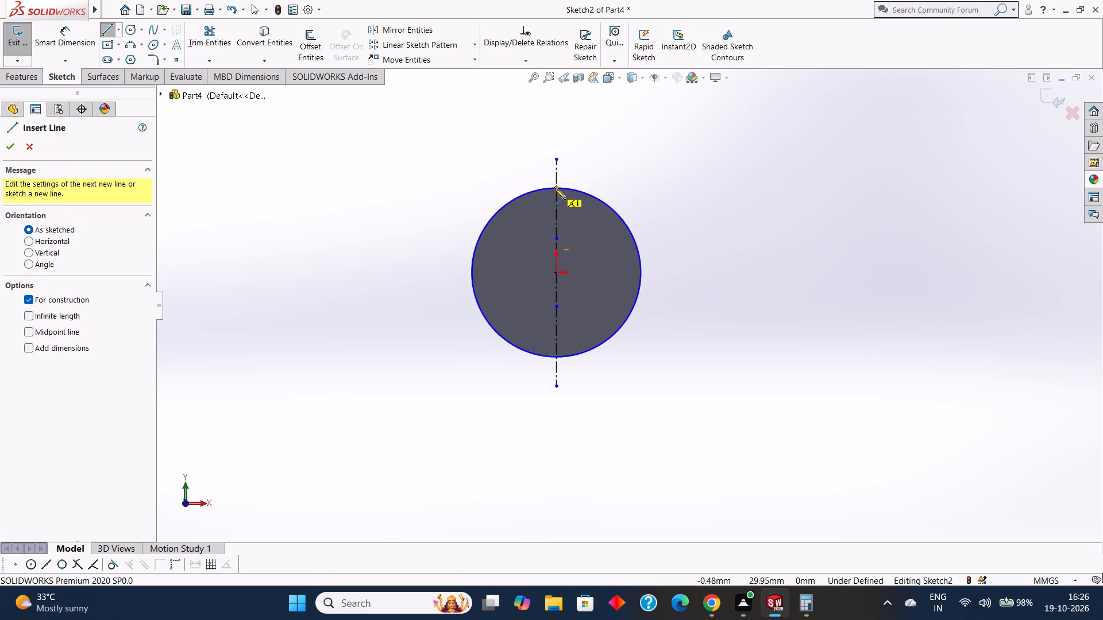
left_click(556, 188)
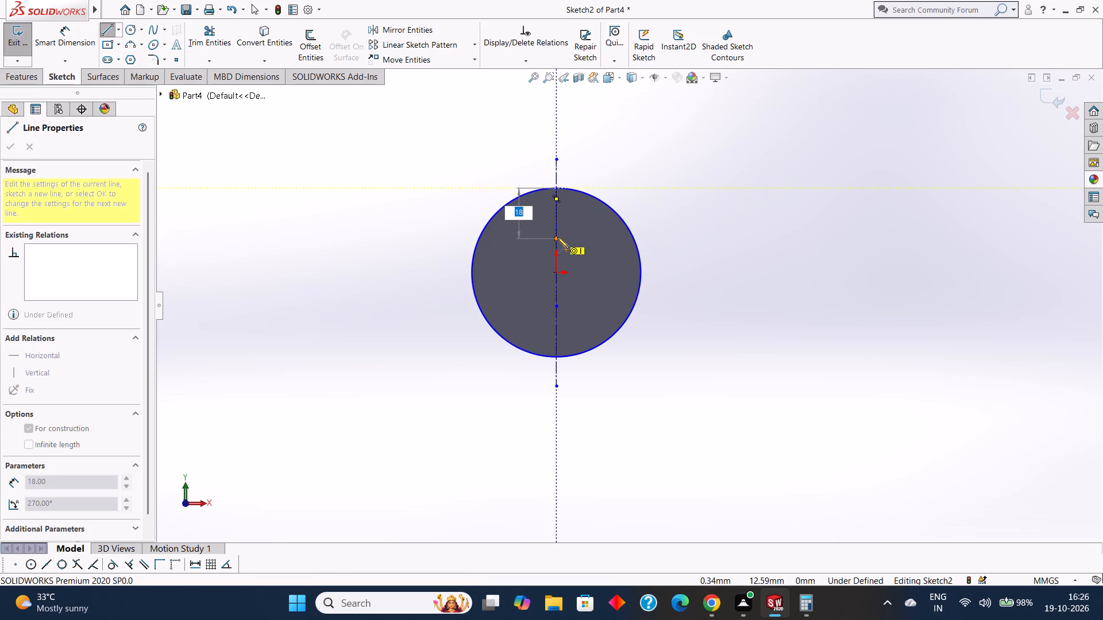
type("12")
key("Return")
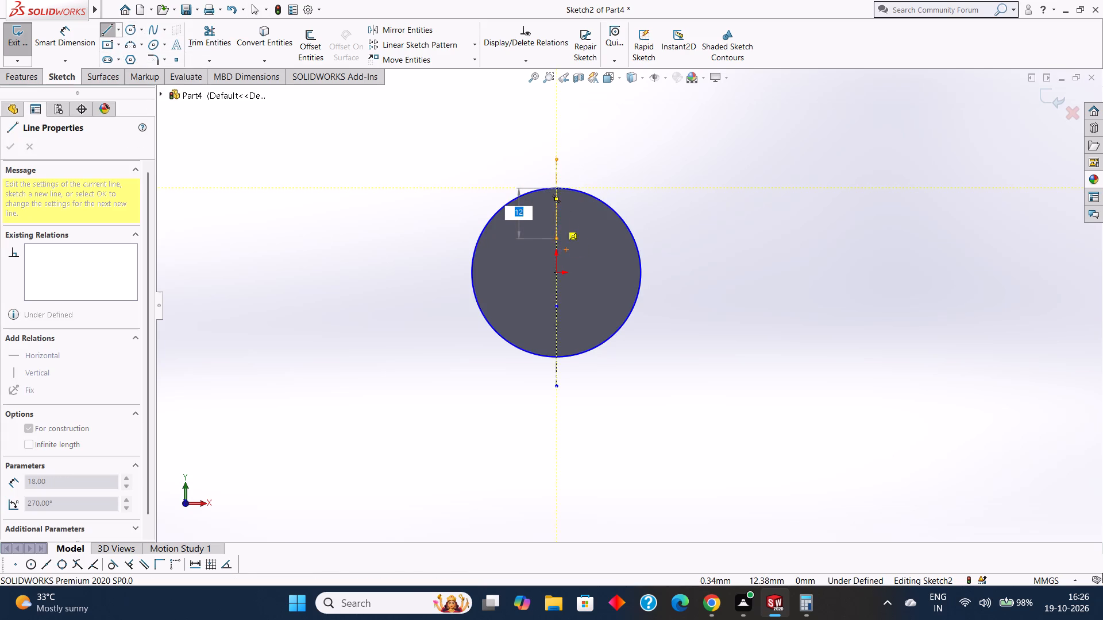
key("Escape")
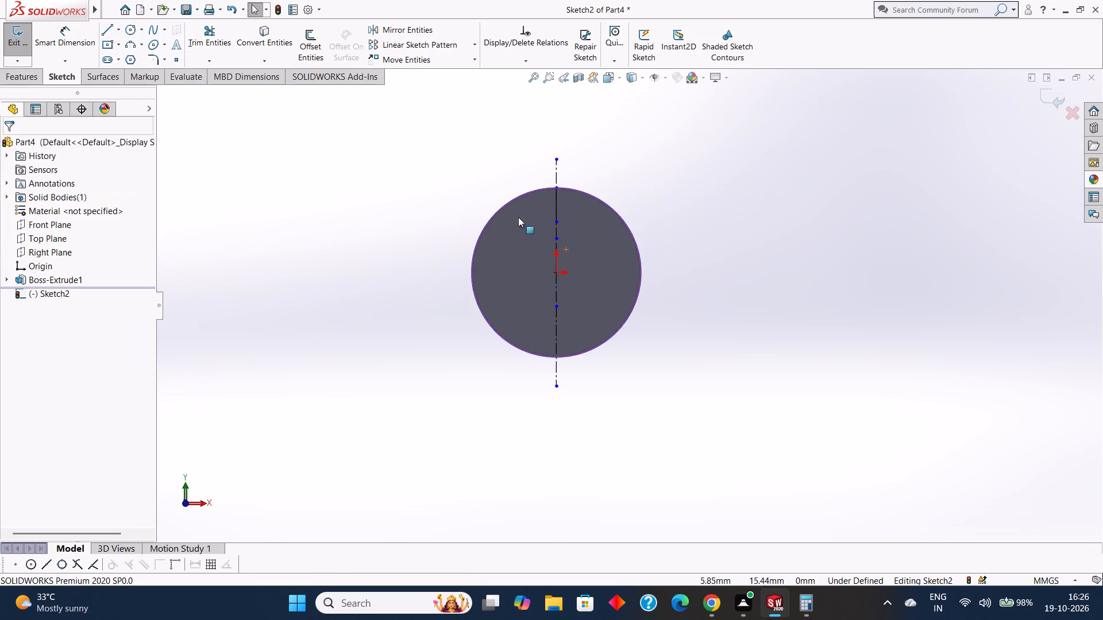
Draw horizontal lines from the lower end of the upper 12 mm centerline past both circle edges, about 30 mm to the left.
left_click(111, 29)
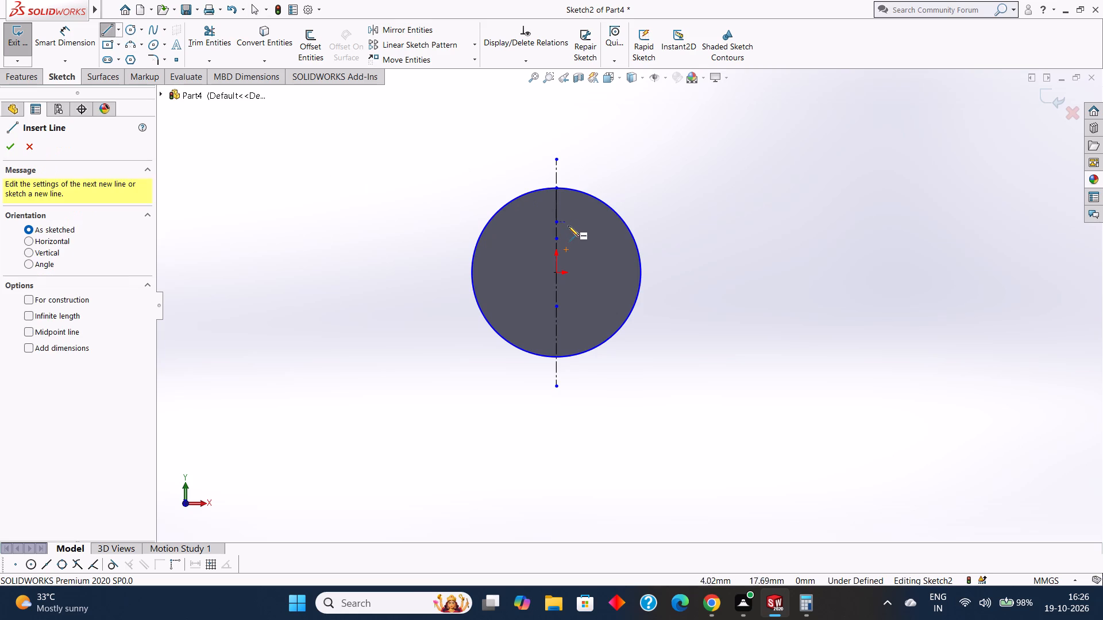
scroll(568, 226, "down", 3)
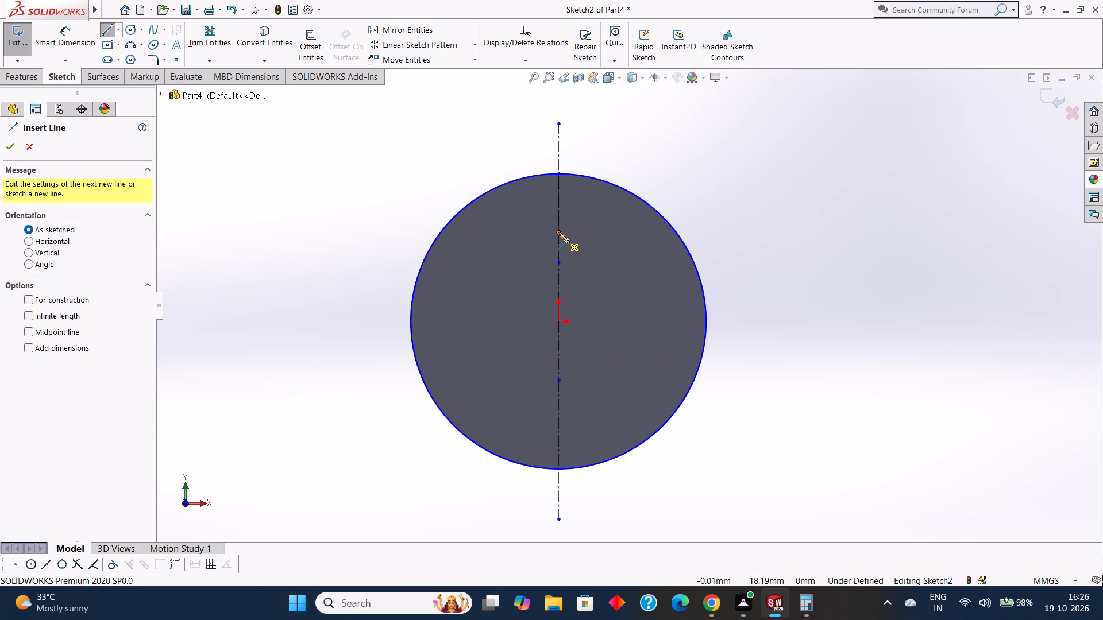
left_click(558, 232)
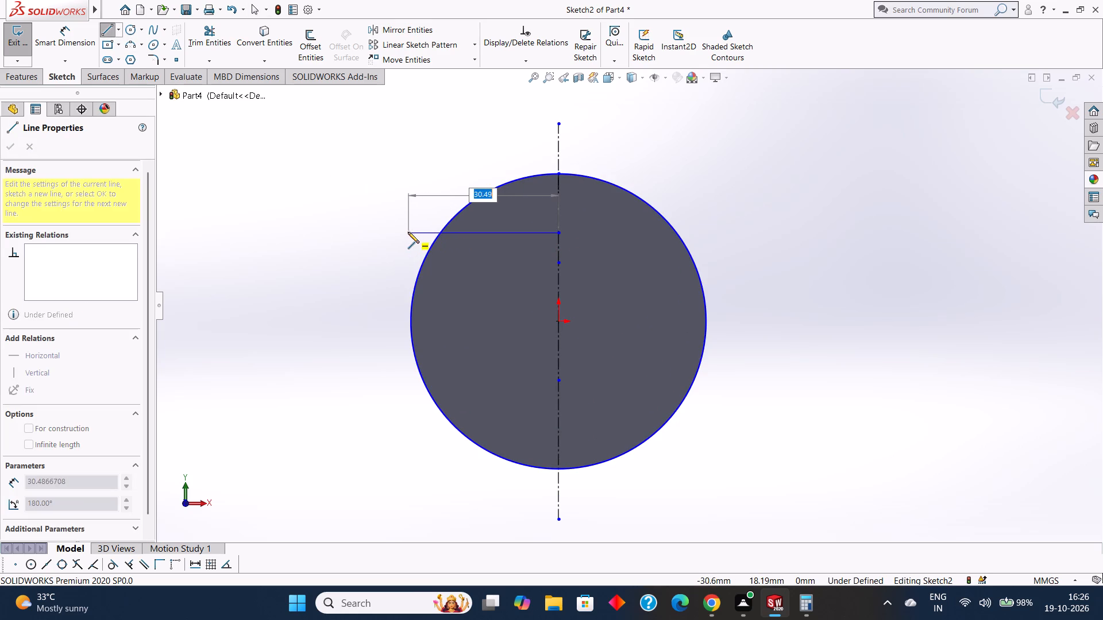
left_click(408, 232)
key("Escape")
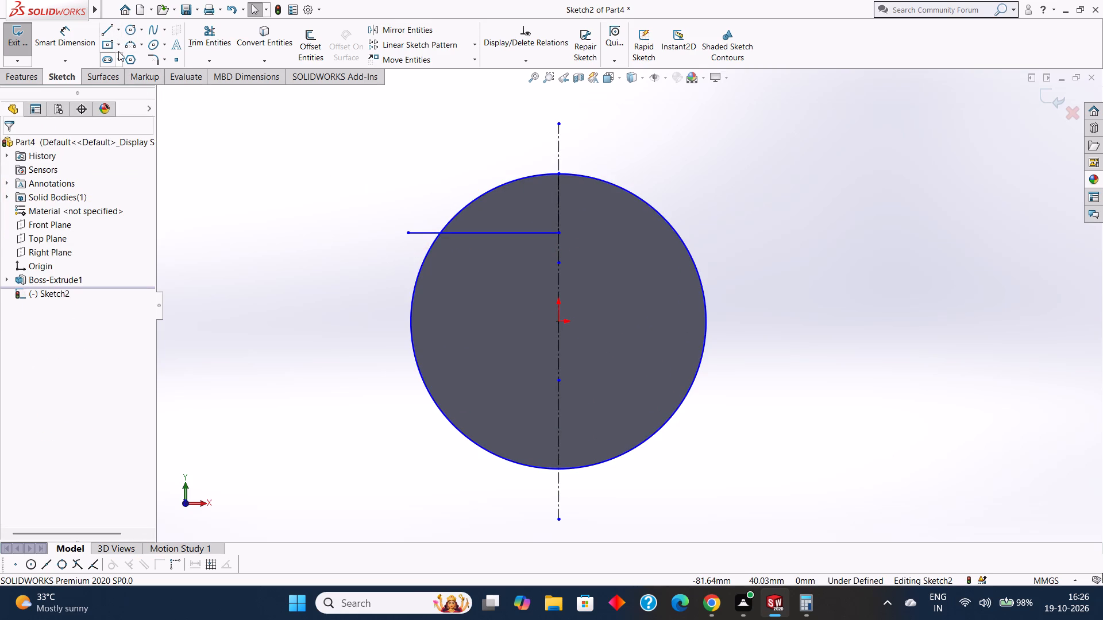
left_click(109, 30)
left_click(558, 232)
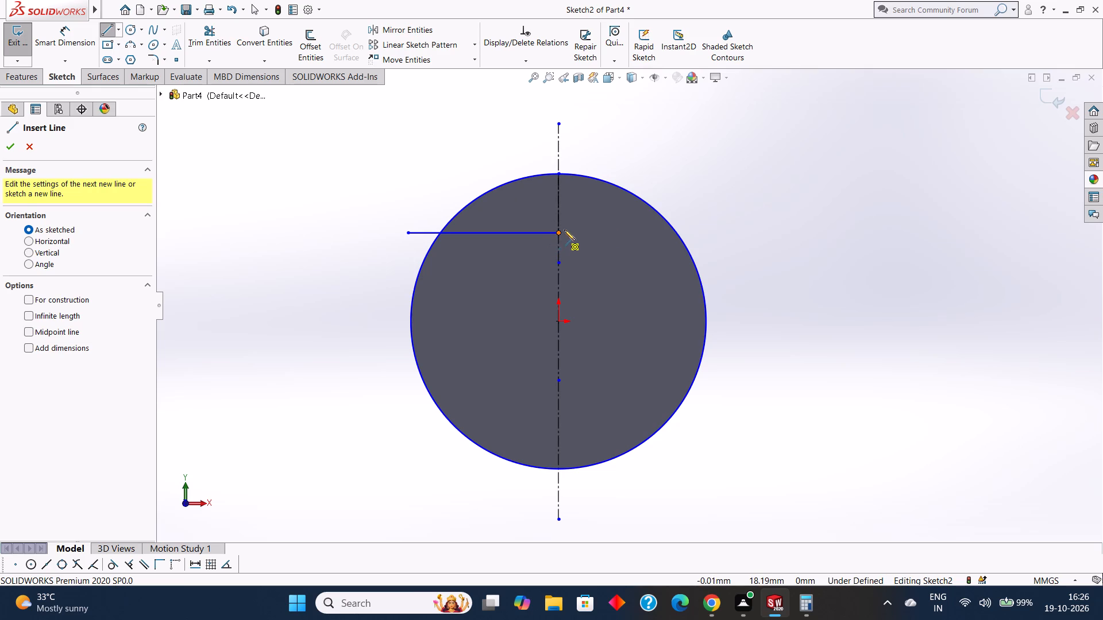
left_click(746, 230)
key("Escape")
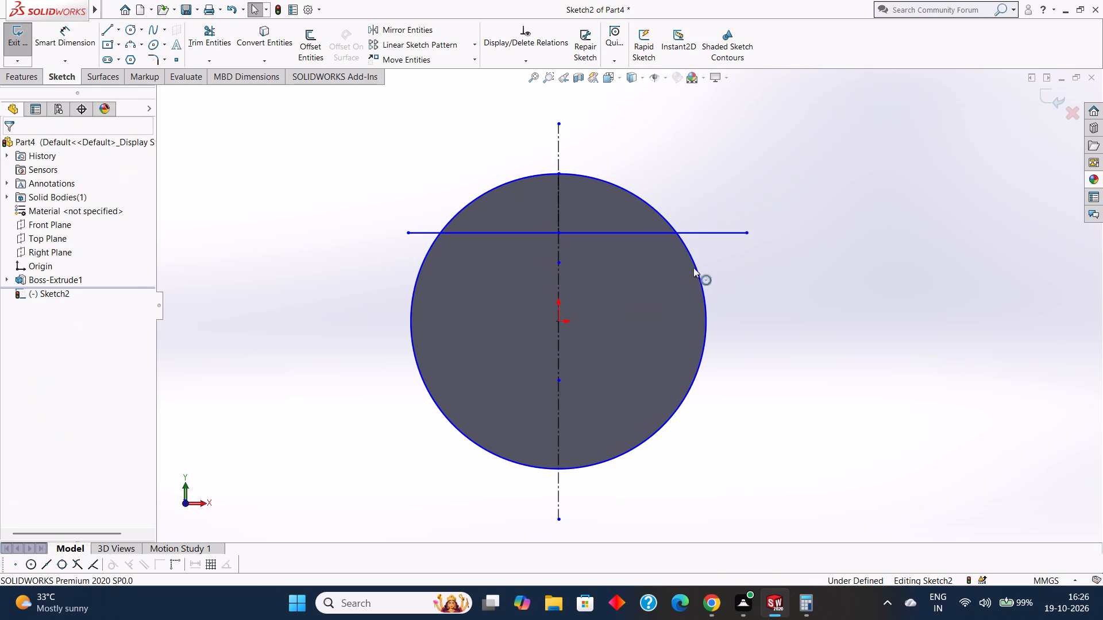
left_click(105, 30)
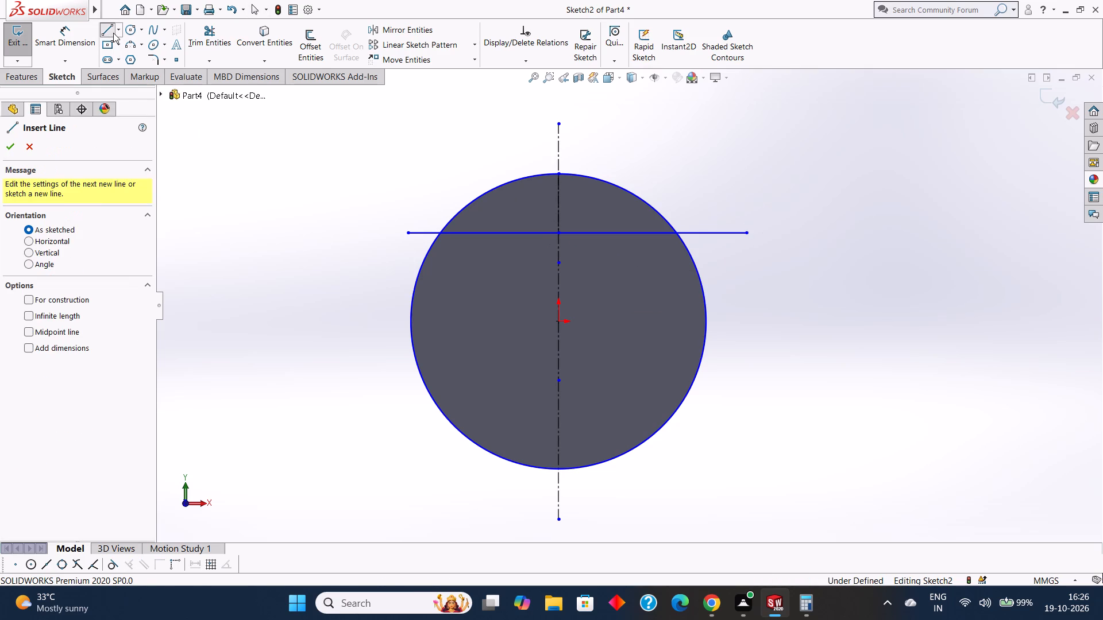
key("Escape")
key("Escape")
Draw a 12 mm vertical centerline from the circle's bottom point up toward the origin.
left_click(118, 33)
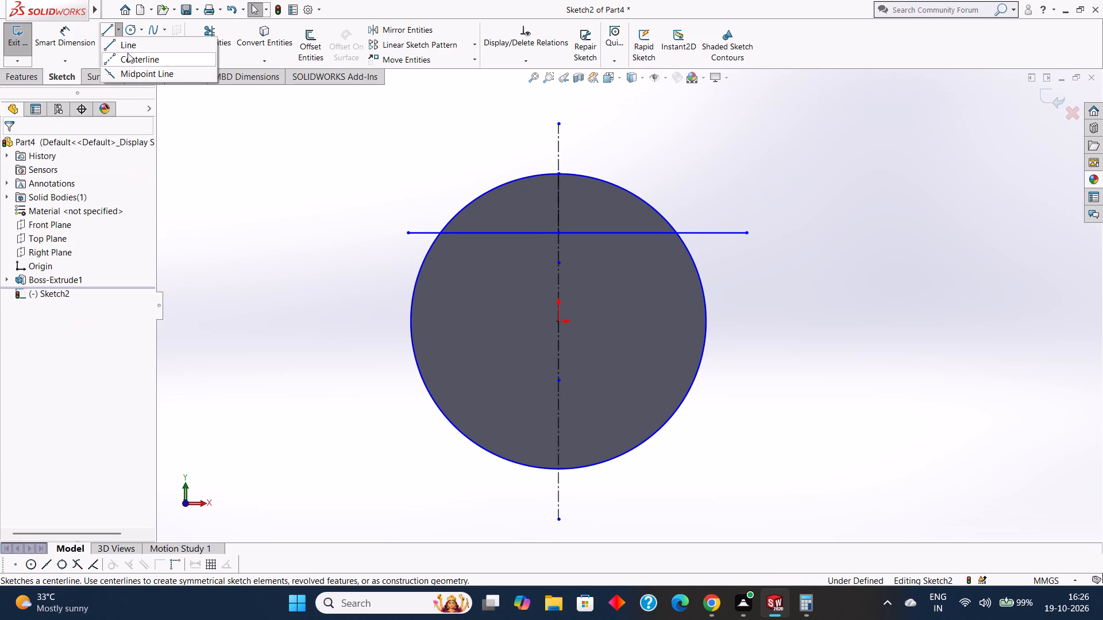
left_click(129, 59)
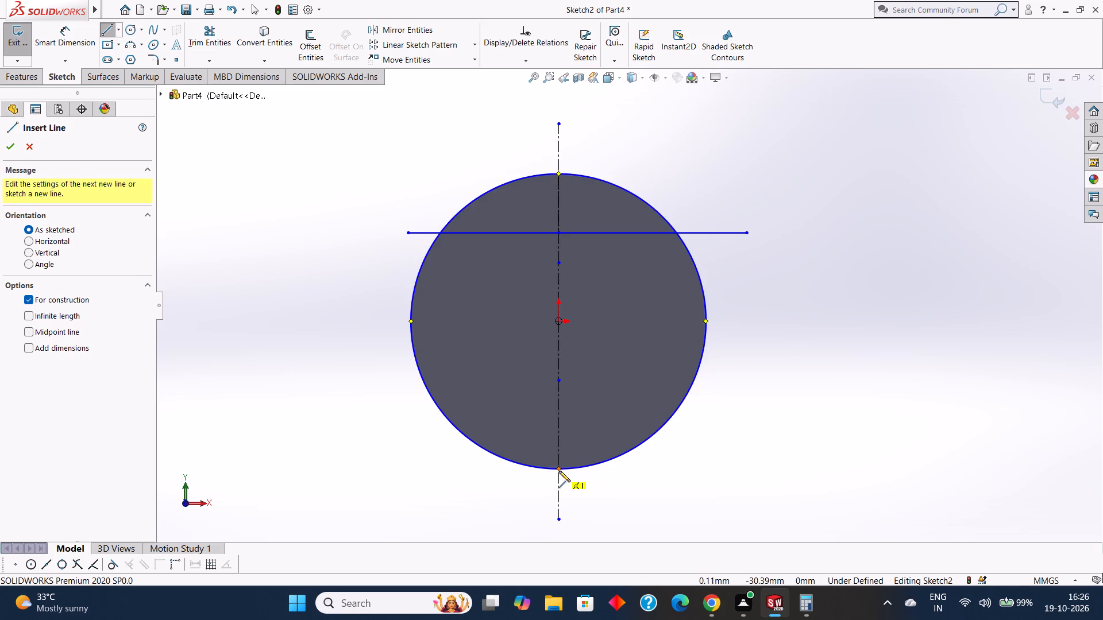
left_click(559, 470)
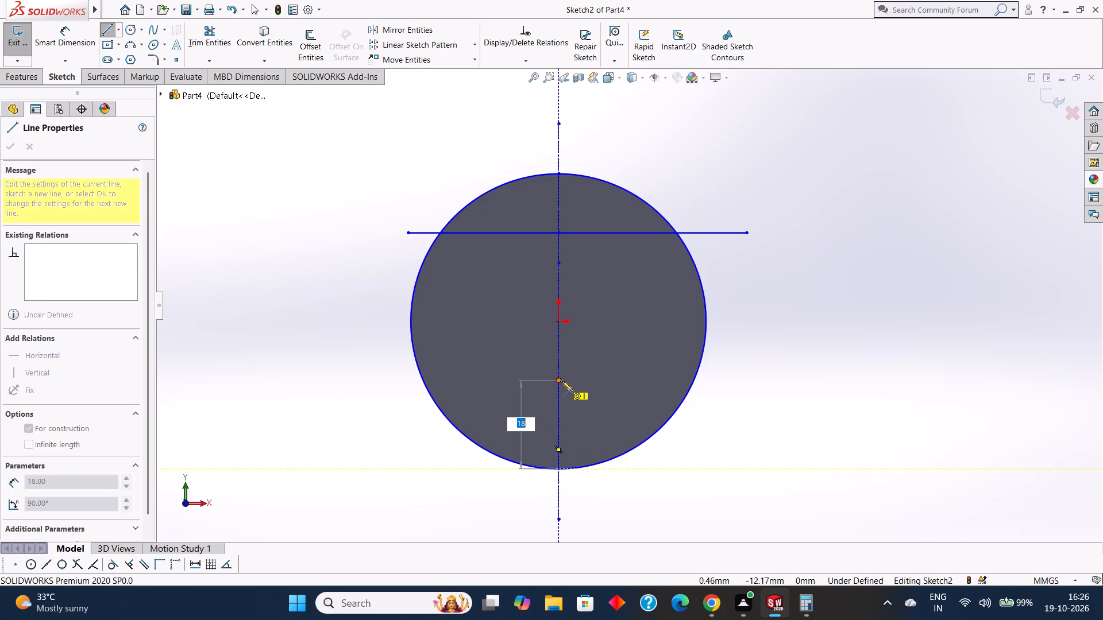
type("12")
key("Return")
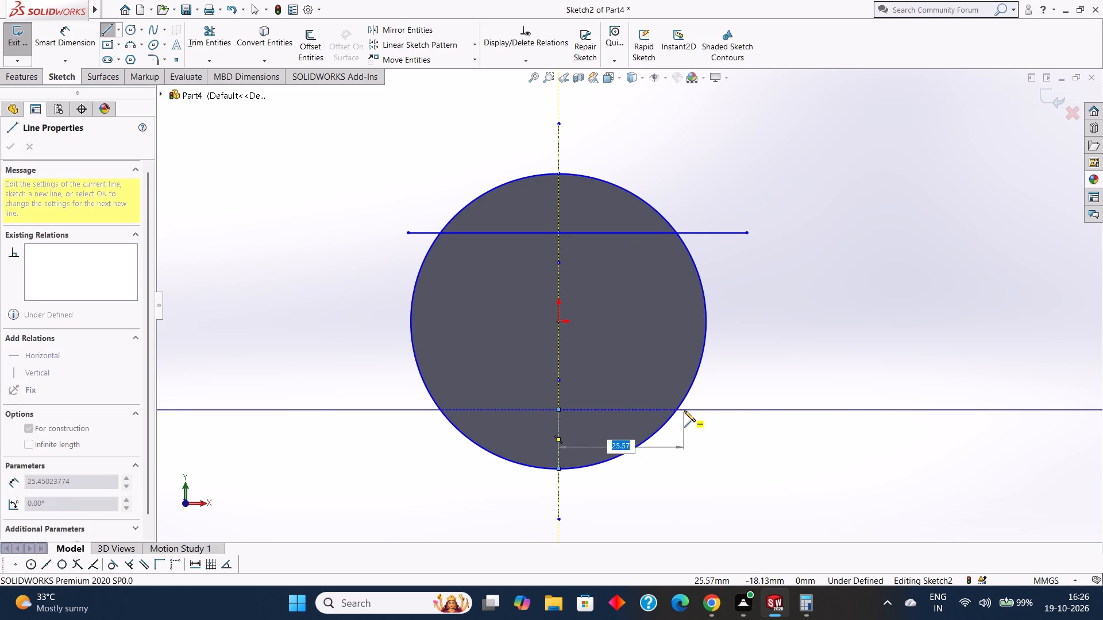
key("Escape")
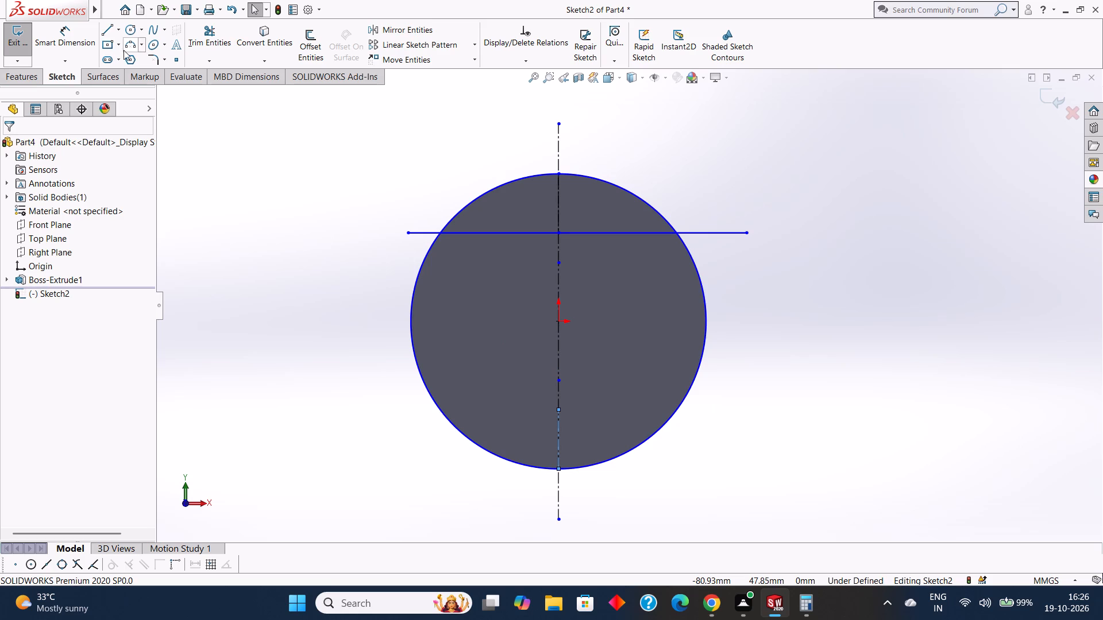
Draw horizontal lines from the upper end of the bottom 12 mm centerline past both circle edges, about 31 mm to the right.
left_click(107, 30)
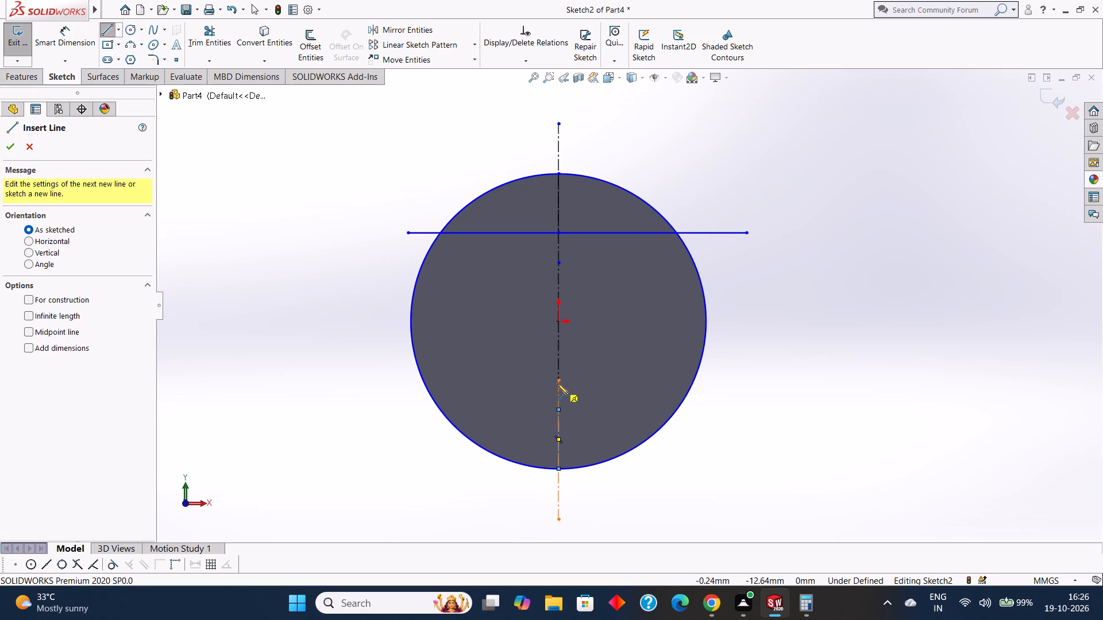
left_click(560, 409)
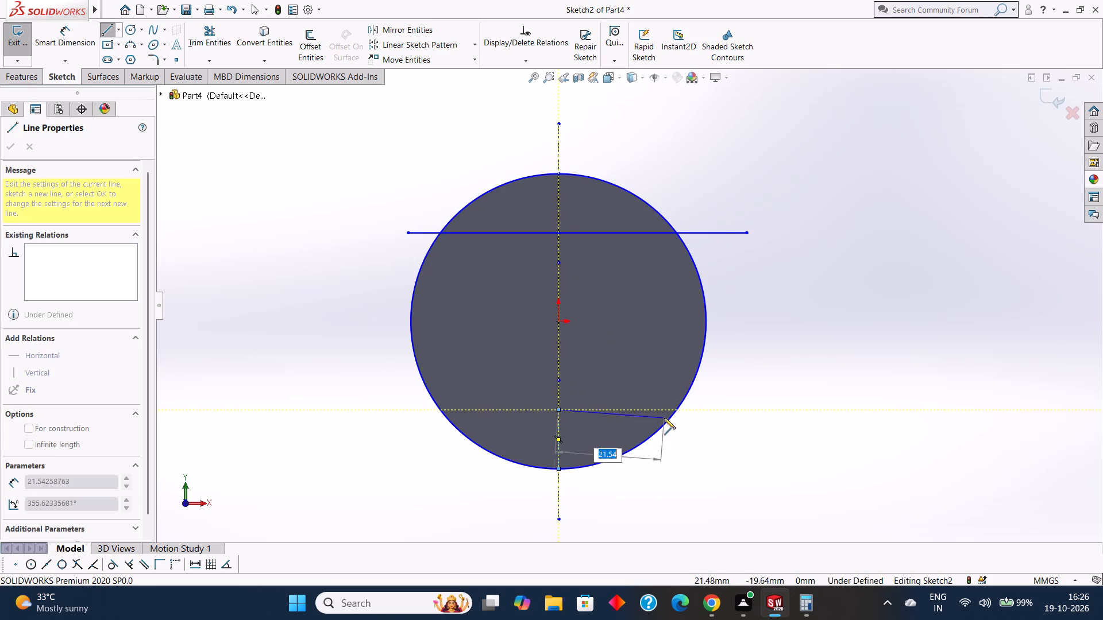
left_click(709, 408)
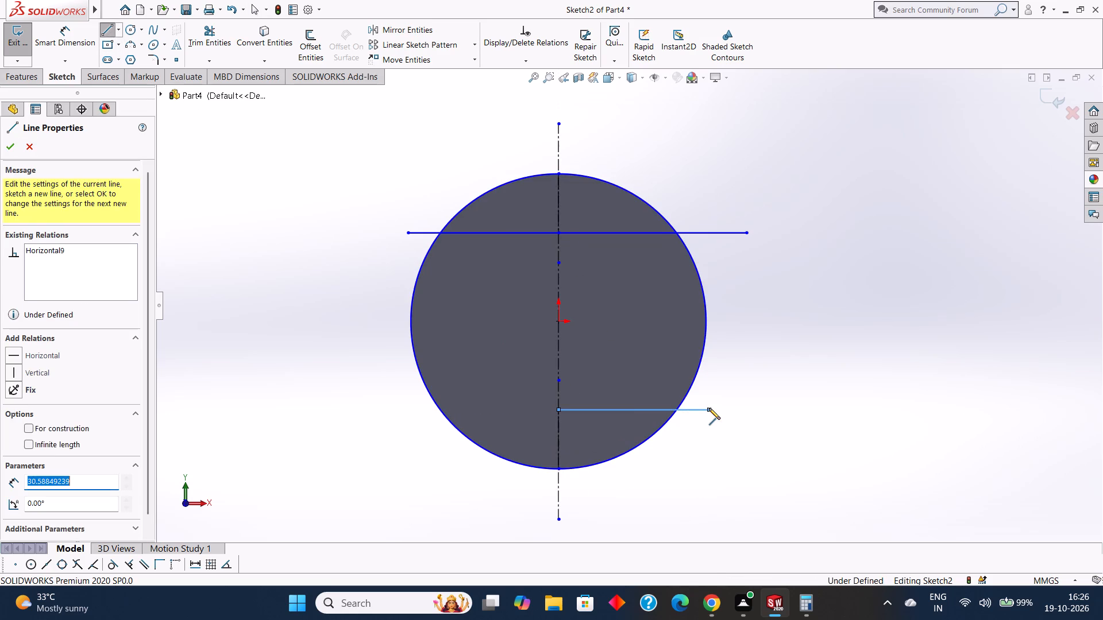
key("Escape")
key("Escape")
key("Return")
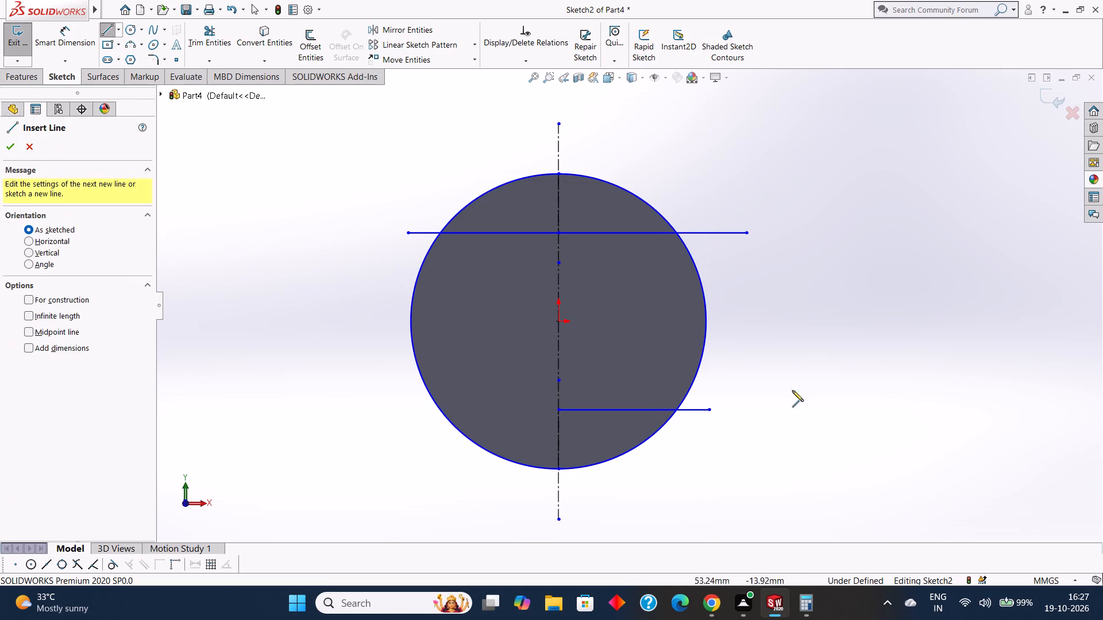
left_click(560, 409)
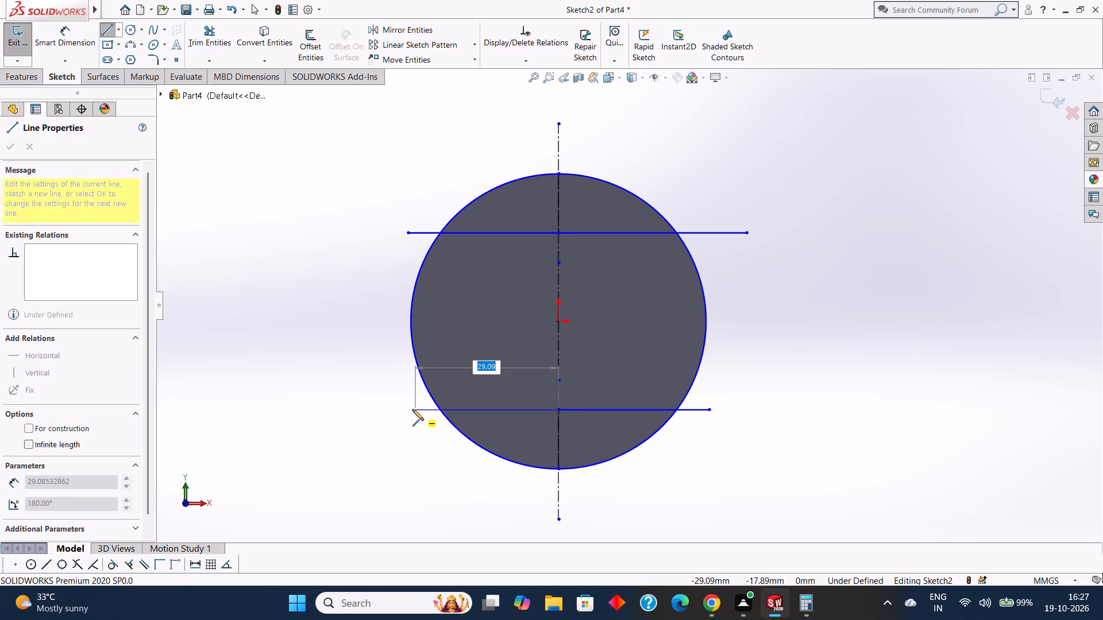
left_click(404, 407)
key("Escape")
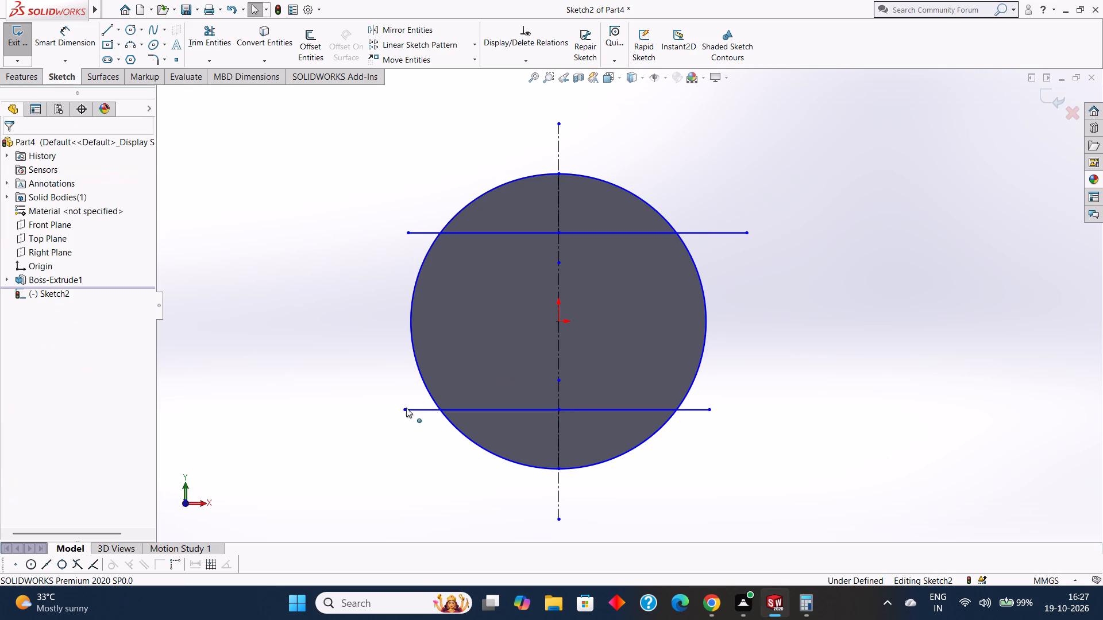
key("Escape")
Trim the ends of both horizontal chord lines that extend outside the circle, using Trim to closest.
left_click(215, 38)
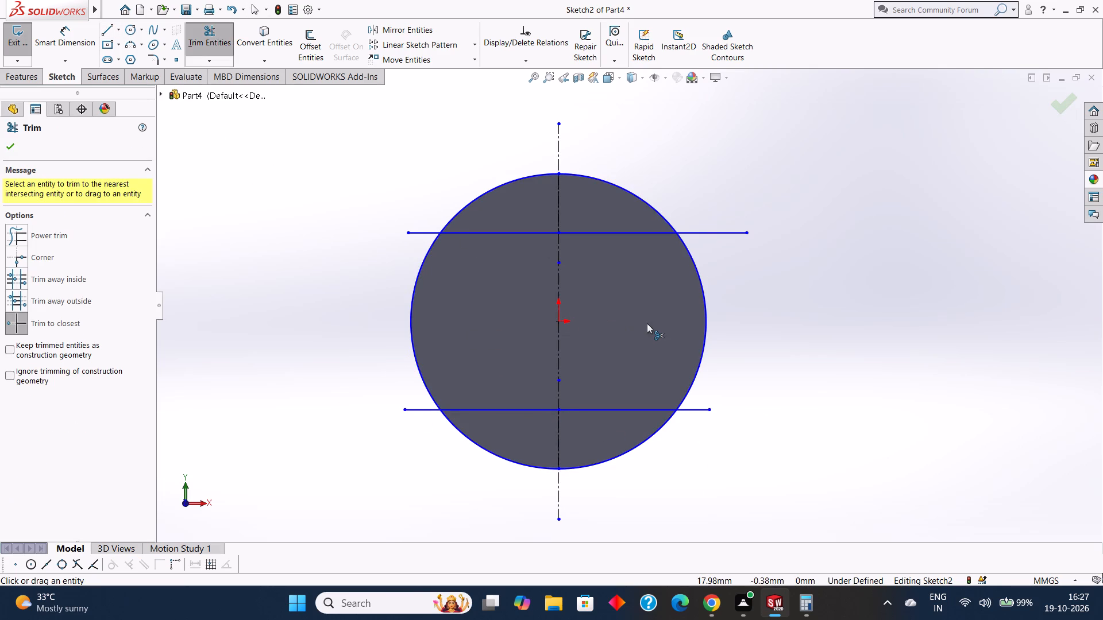
left_click(728, 233)
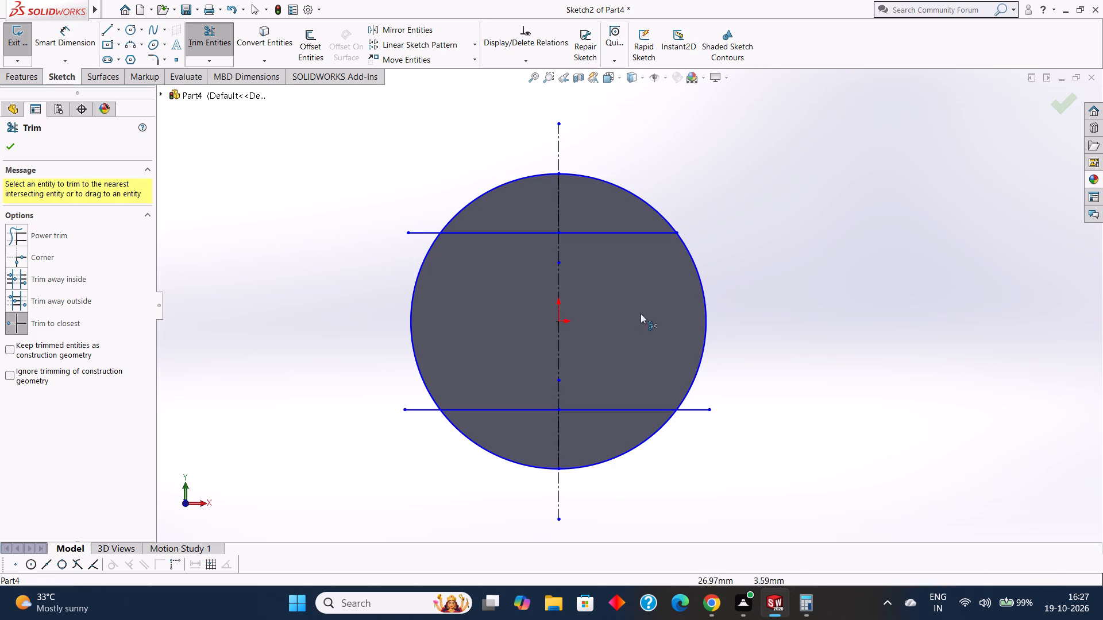
left_click(414, 230)
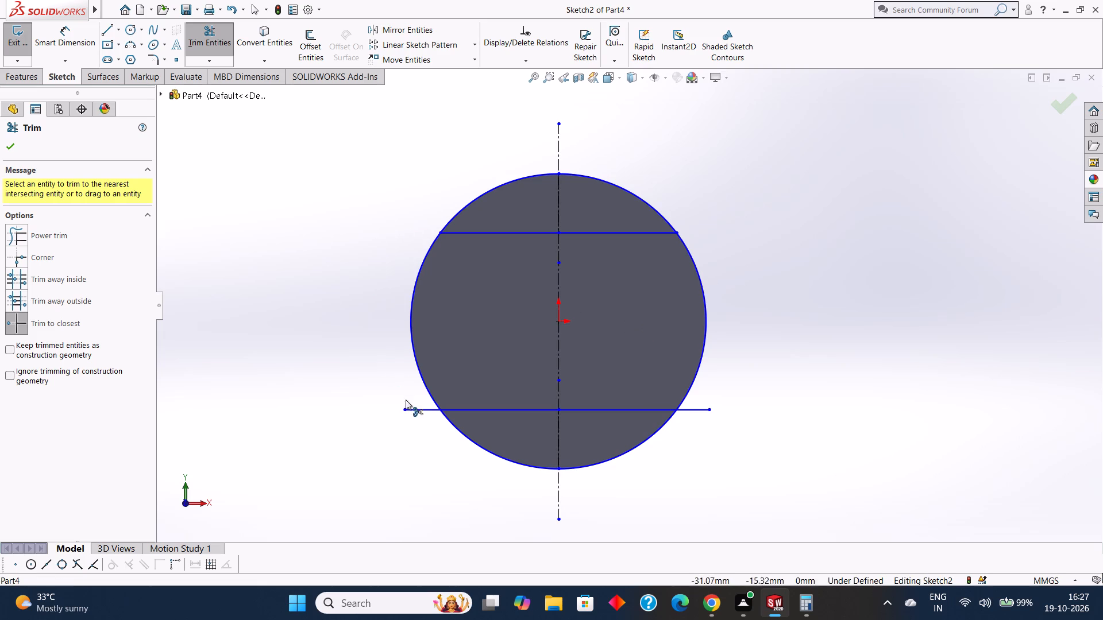
left_click(422, 409)
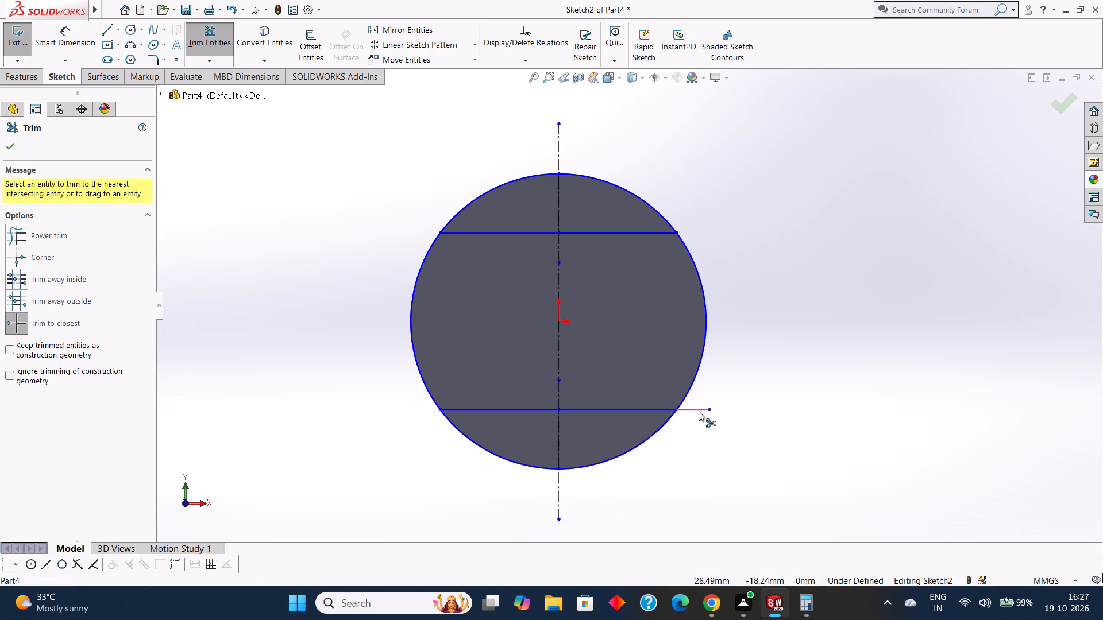
left_click(699, 411)
Trim away the circle's left and right arcs between the two chords, leaving closed upper and lower segments.
scroll(699, 411, "up", 2)
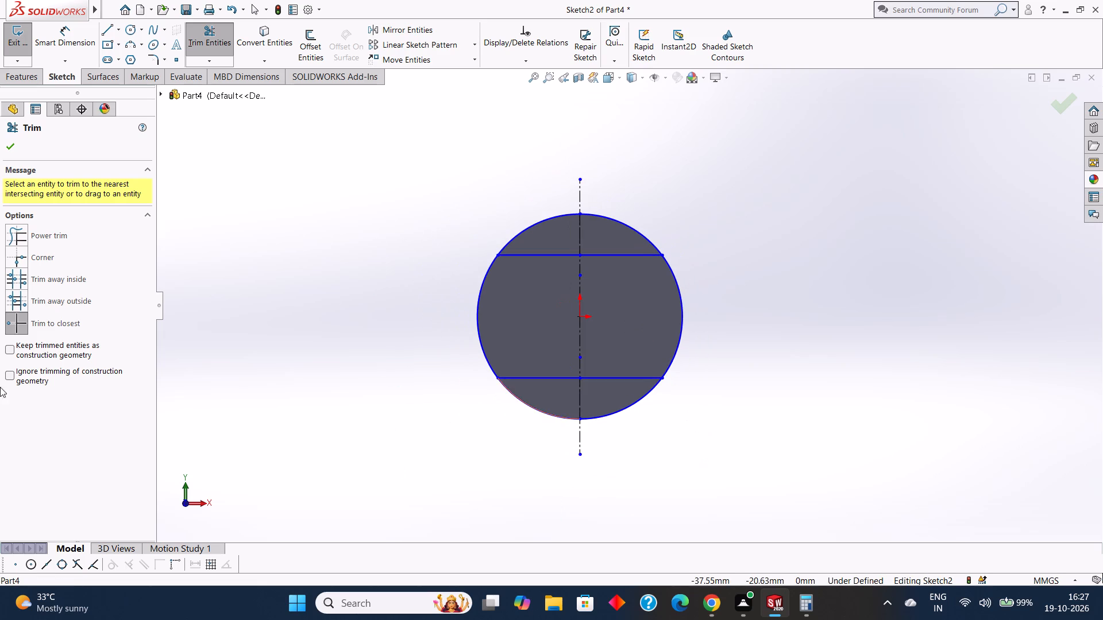
left_click(482, 280)
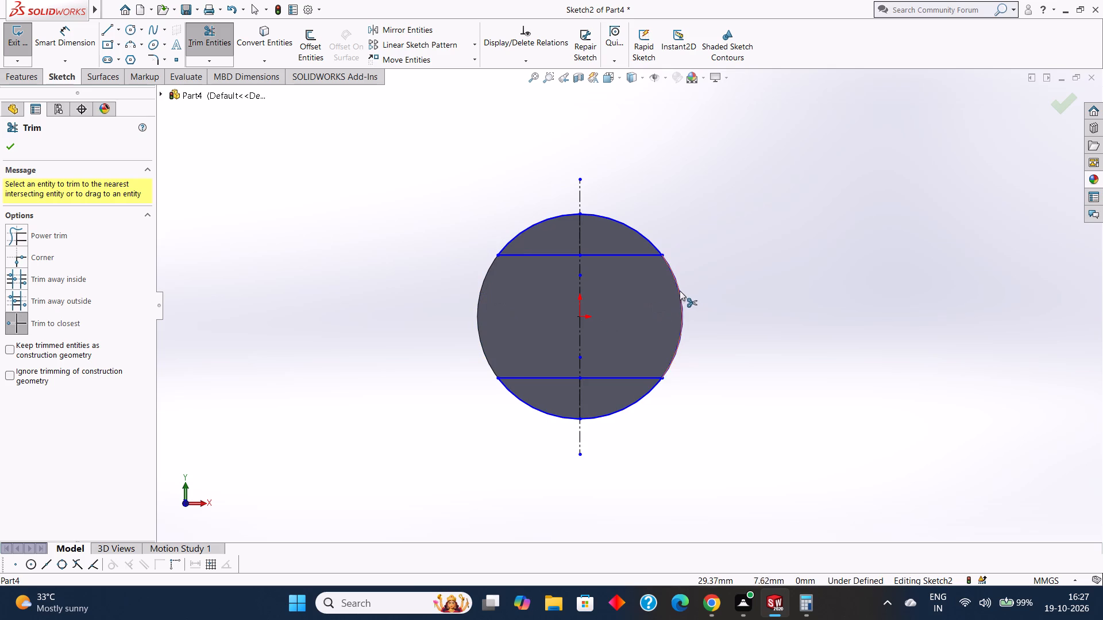
left_click(680, 290)
Trim the vertical centerline portions that extend beyond the bottom and top of the circle.
scroll(666, 392, "down", 4)
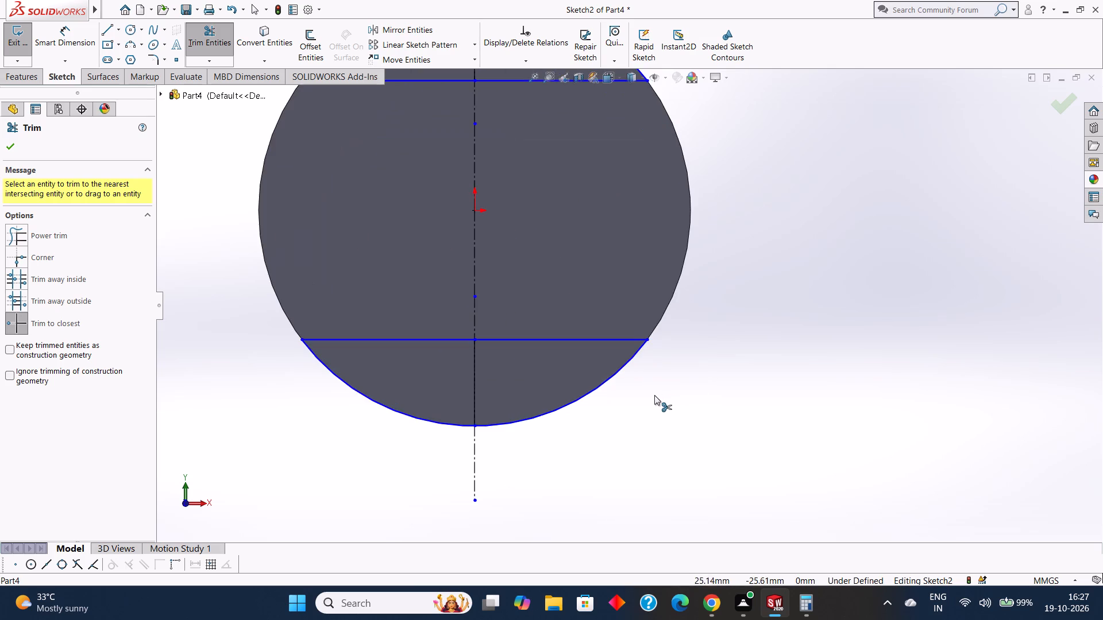
scroll(654, 395, "up", 2)
left_click(522, 410)
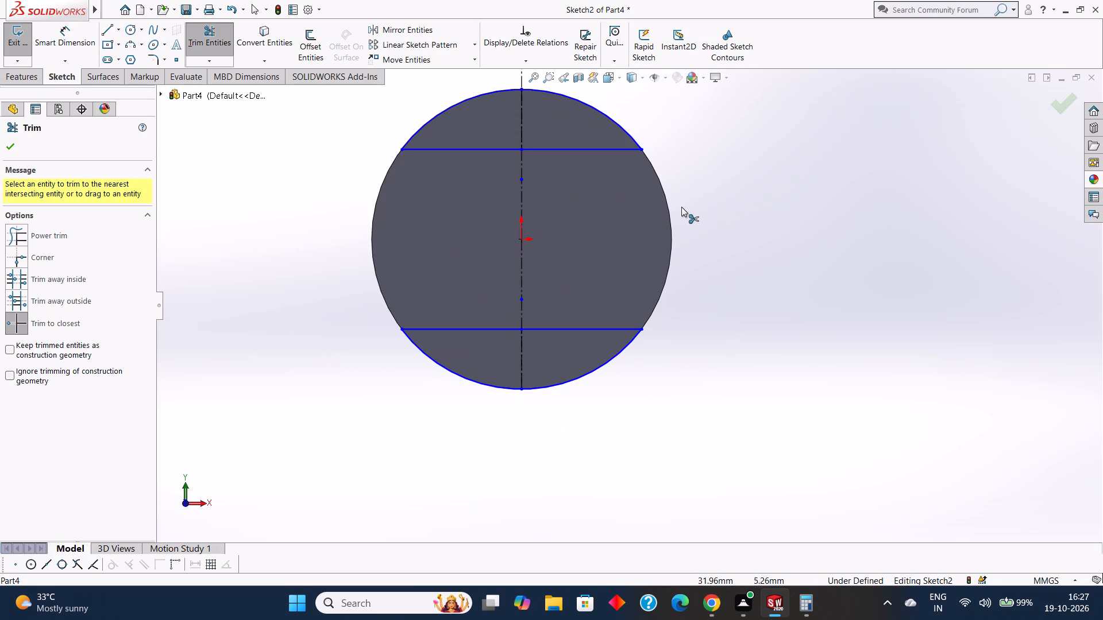
scroll(681, 202, "up", 2)
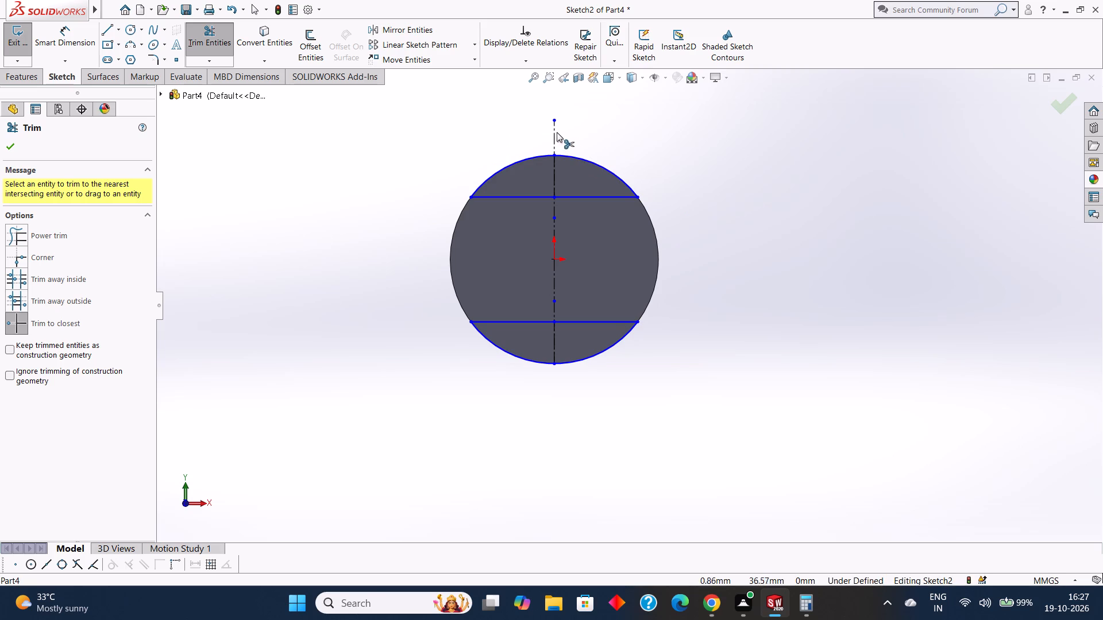
left_click(556, 131)
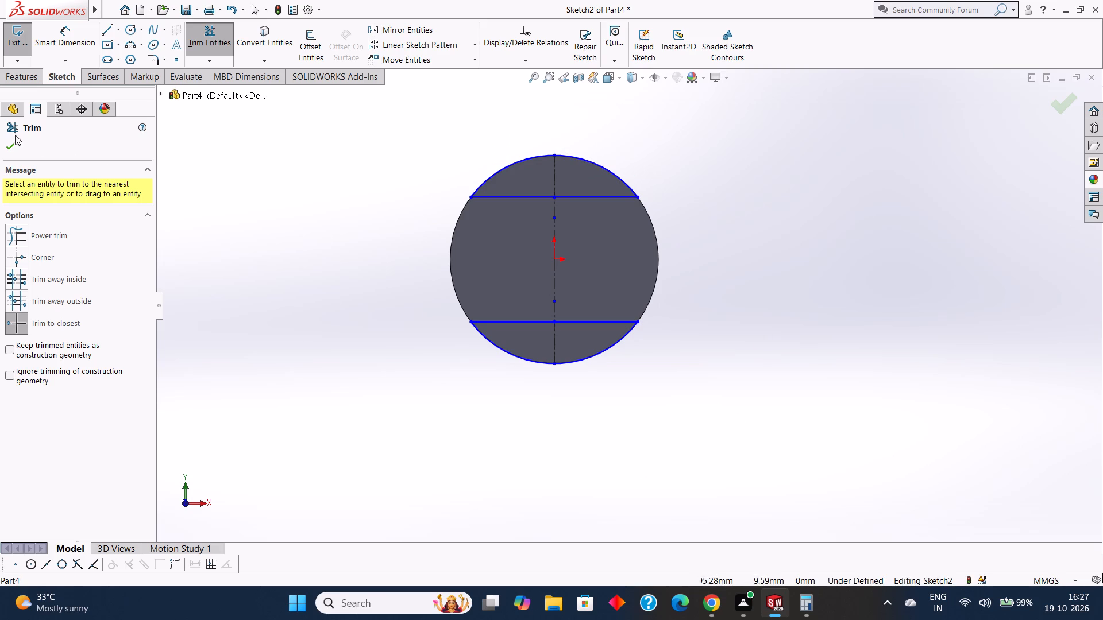
left_click(10, 146)
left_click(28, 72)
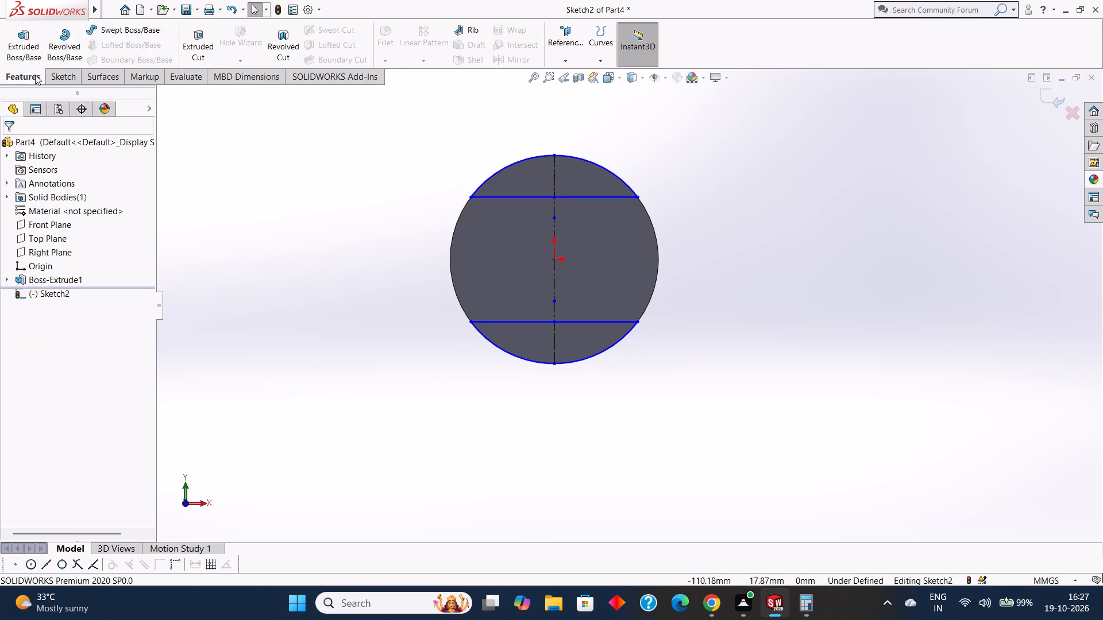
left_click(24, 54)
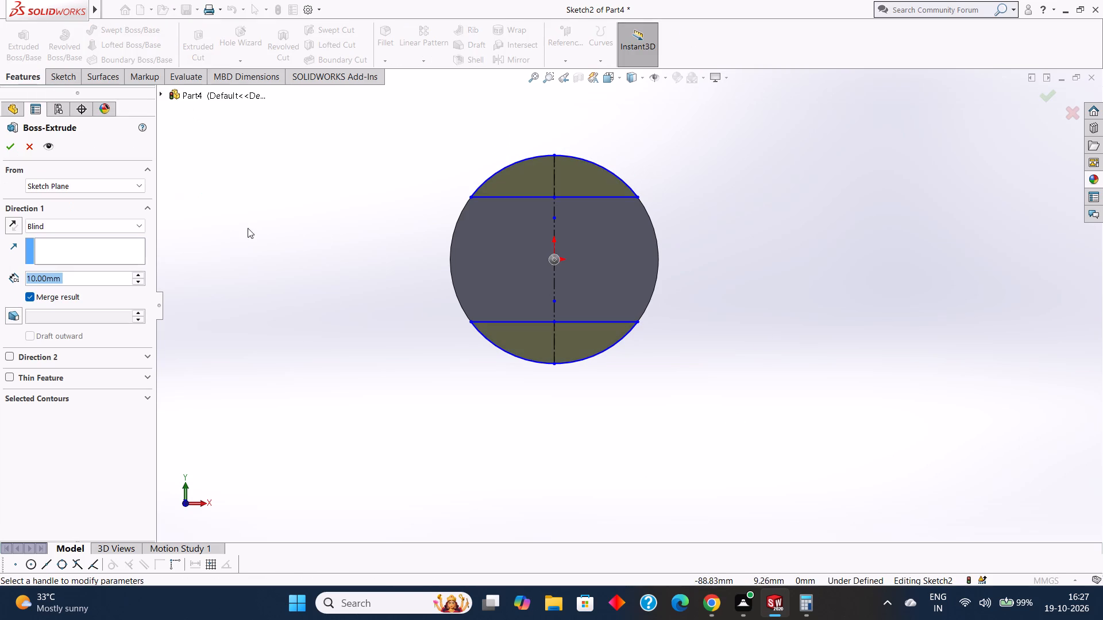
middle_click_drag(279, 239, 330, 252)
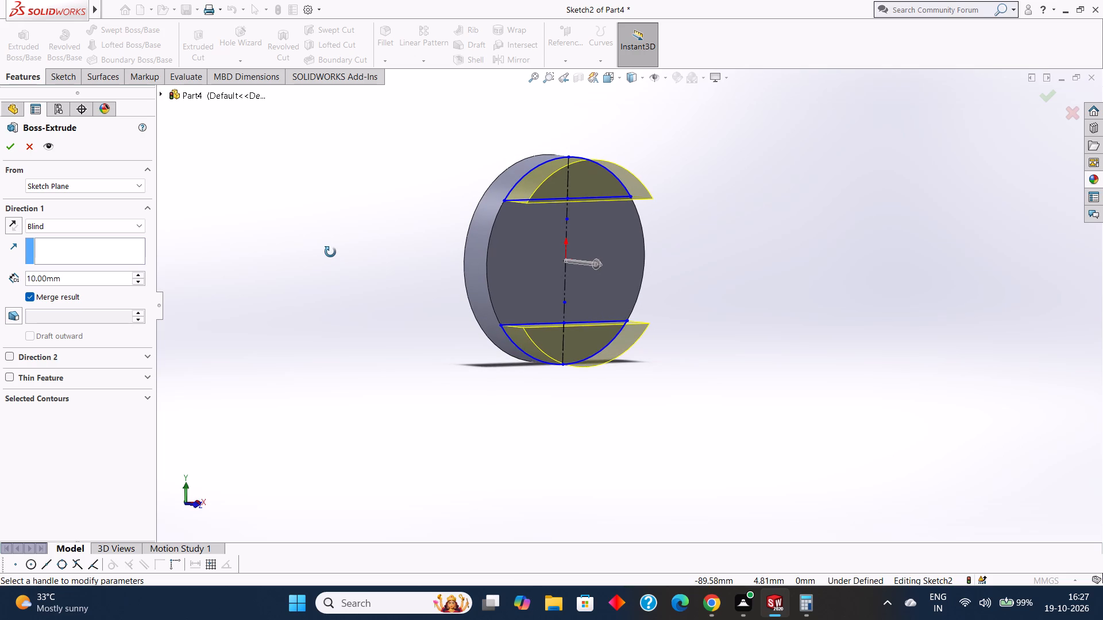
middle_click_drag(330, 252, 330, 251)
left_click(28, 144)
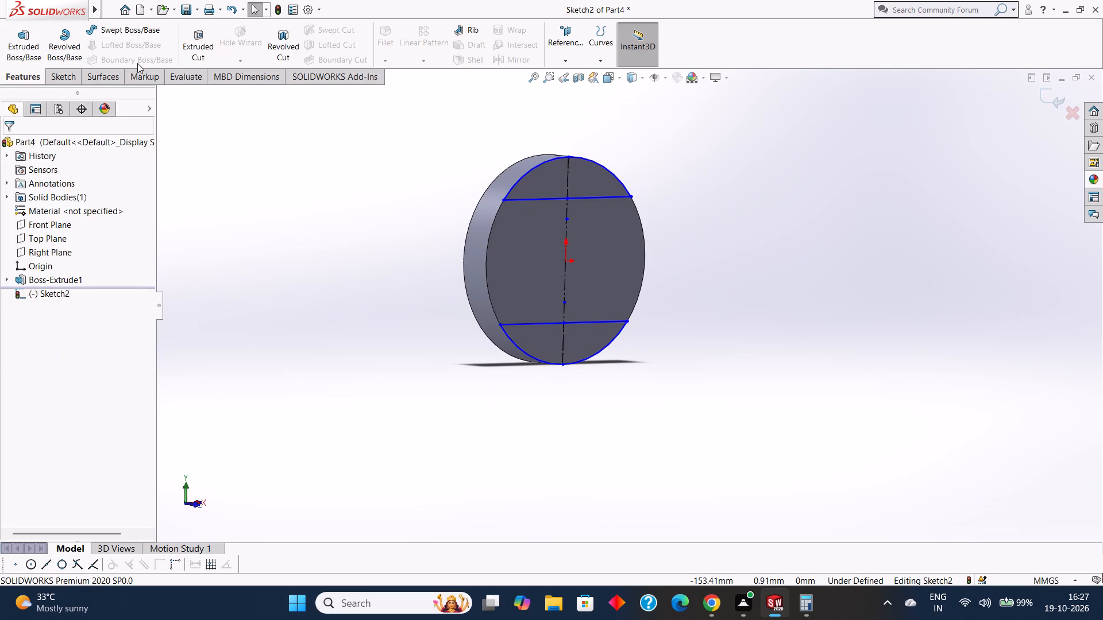
Cut-extrude the upper and lower circular segments through the disc with a 10 mm blind depth.
left_click(194, 38)
middle_click_drag(267, 179, 261, 172)
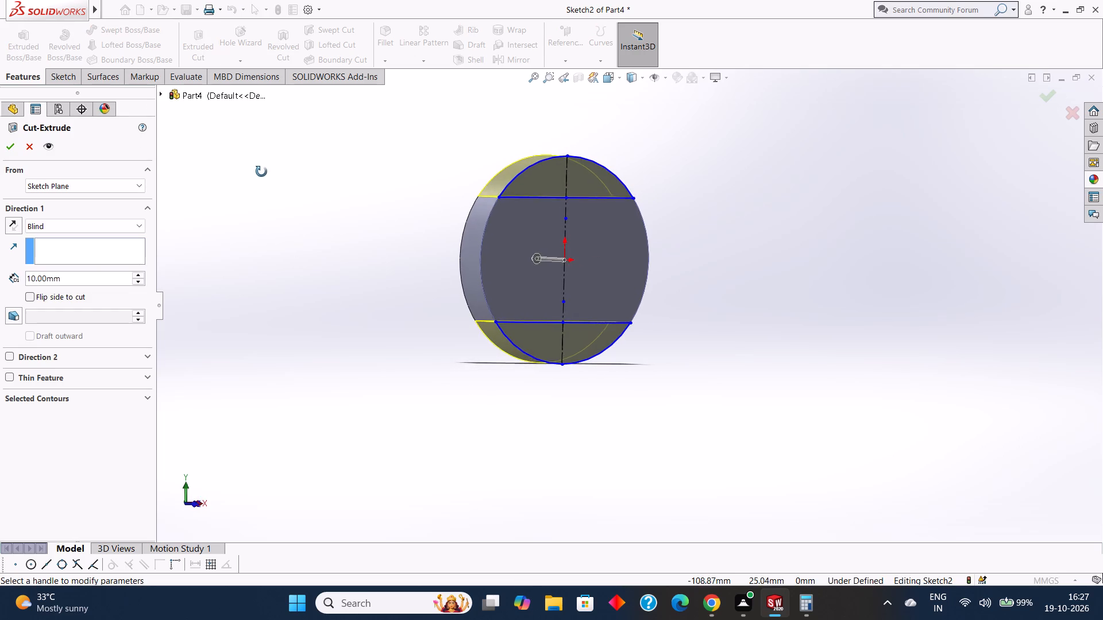
middle_click_drag(261, 172, 271, 186)
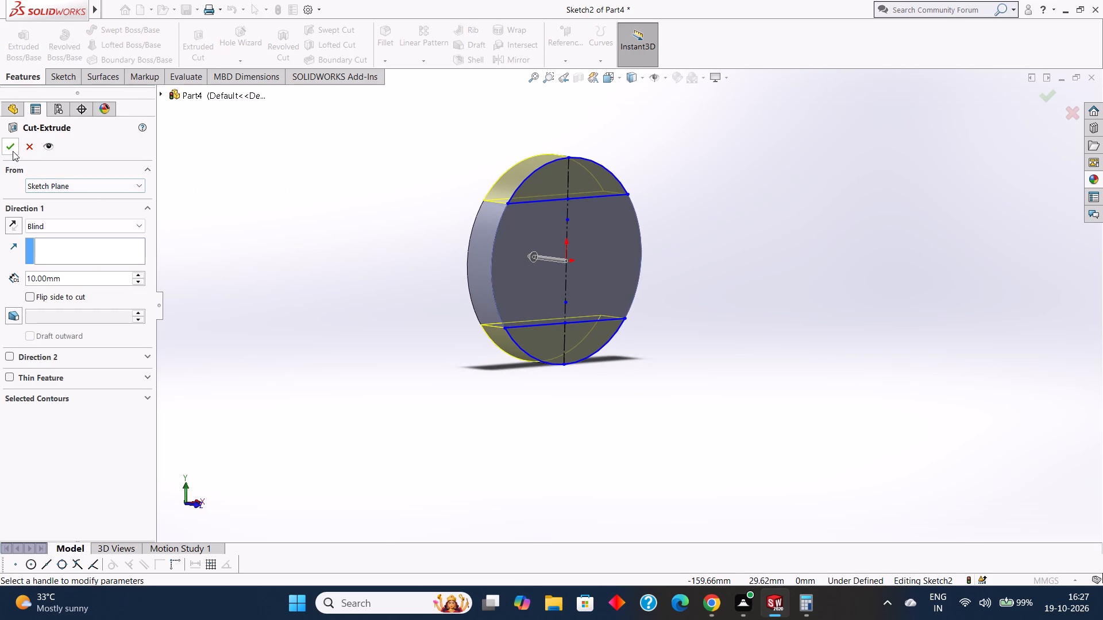
left_click(13, 151)
left_click(242, 249)
Start a sketch on the disc's flat front face and draw a circle of 30 mm radius centred on the origin.
middle_click_drag(265, 251, 264, 228)
left_click(583, 253)
left_click(634, 218)
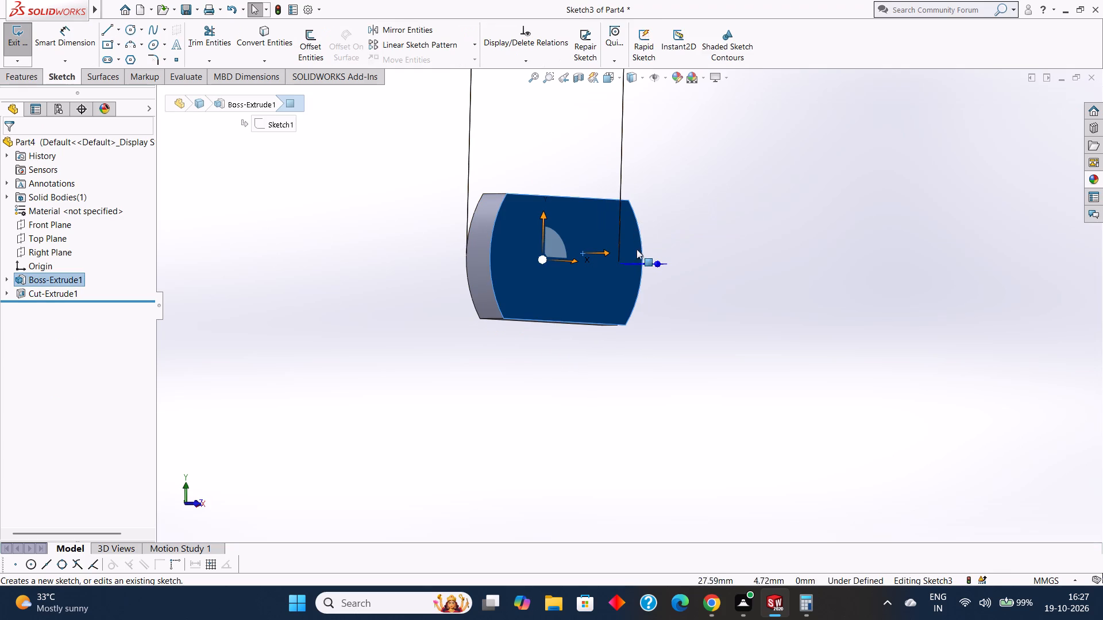
key("ctrl+8")
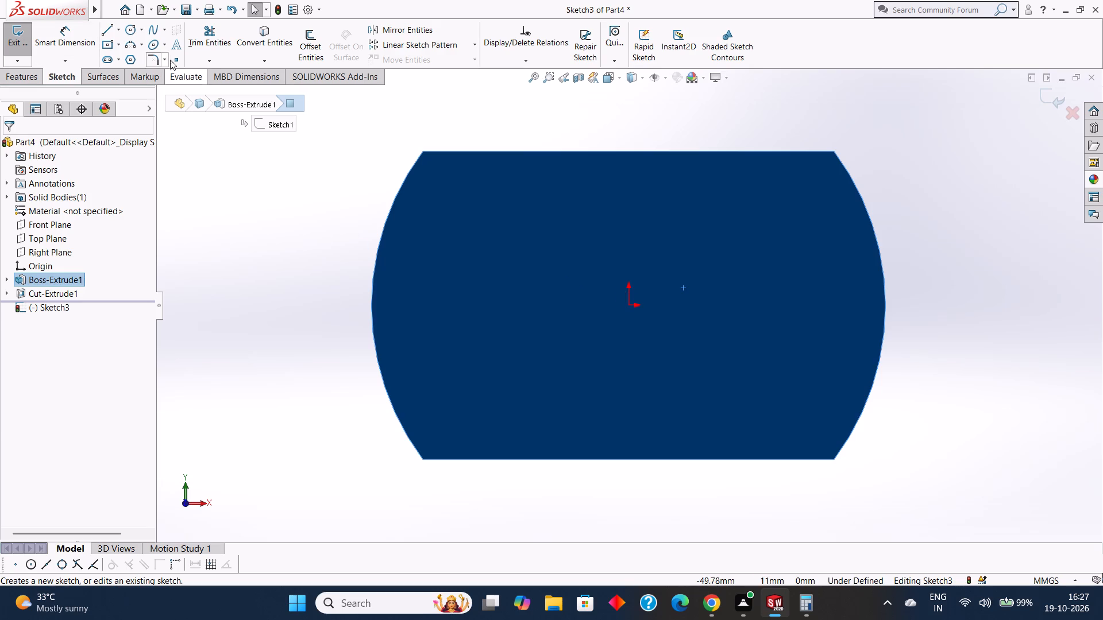
left_click(132, 34)
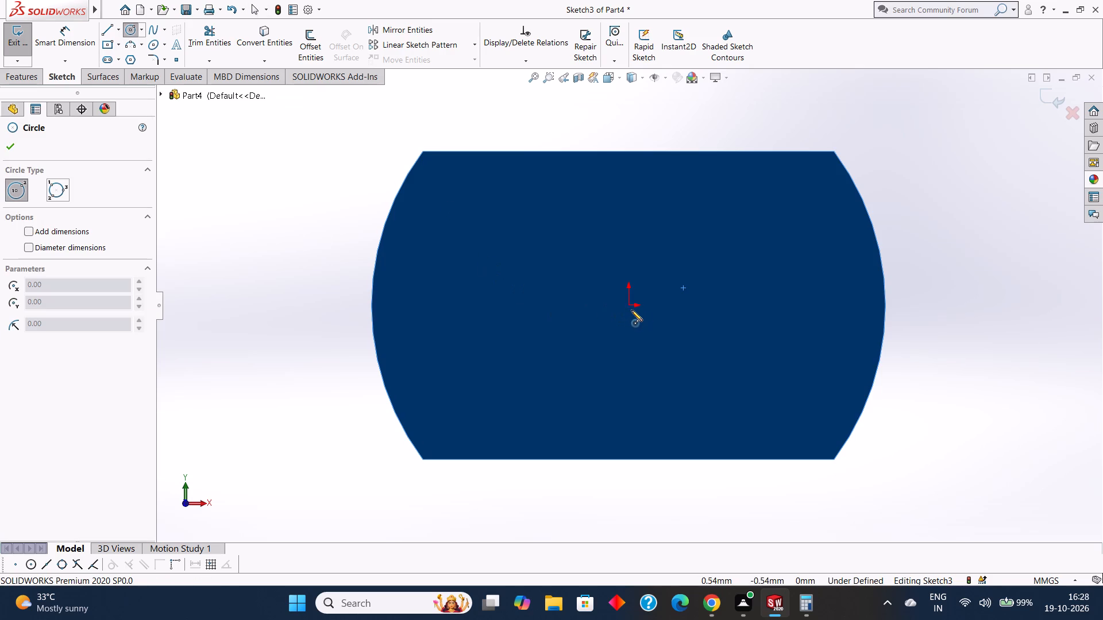
left_click(630, 304)
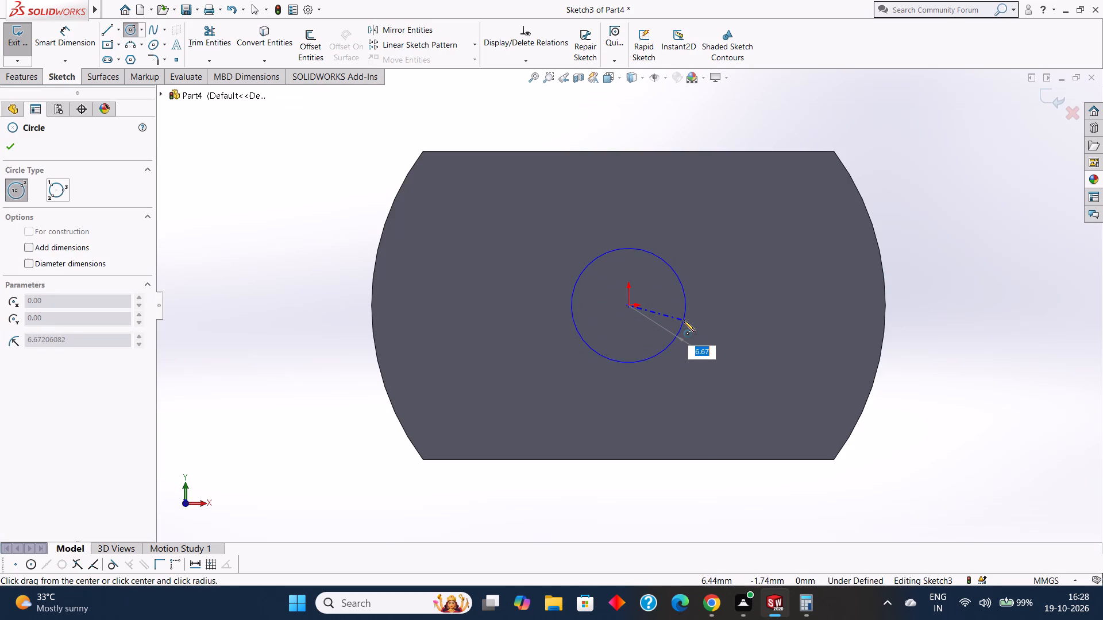
key("BackSpace")
type("30")
key("Return")
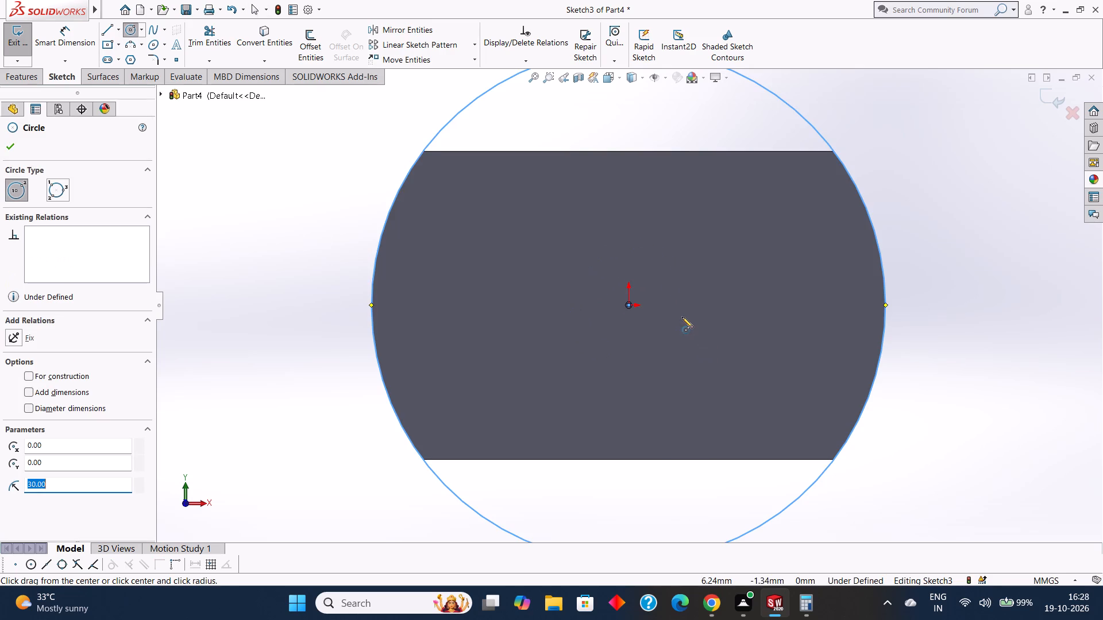
key("Escape")
Dimension the new circle's diameter as 40 mm.
scroll(622, 339, "up", 2)
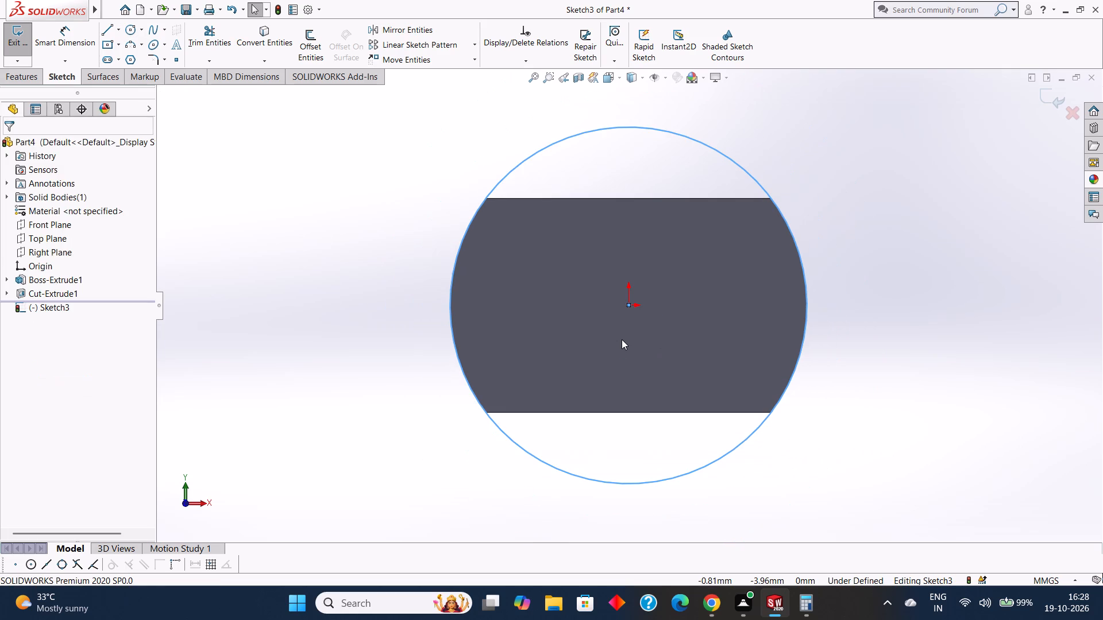
scroll(622, 339, "up", 1)
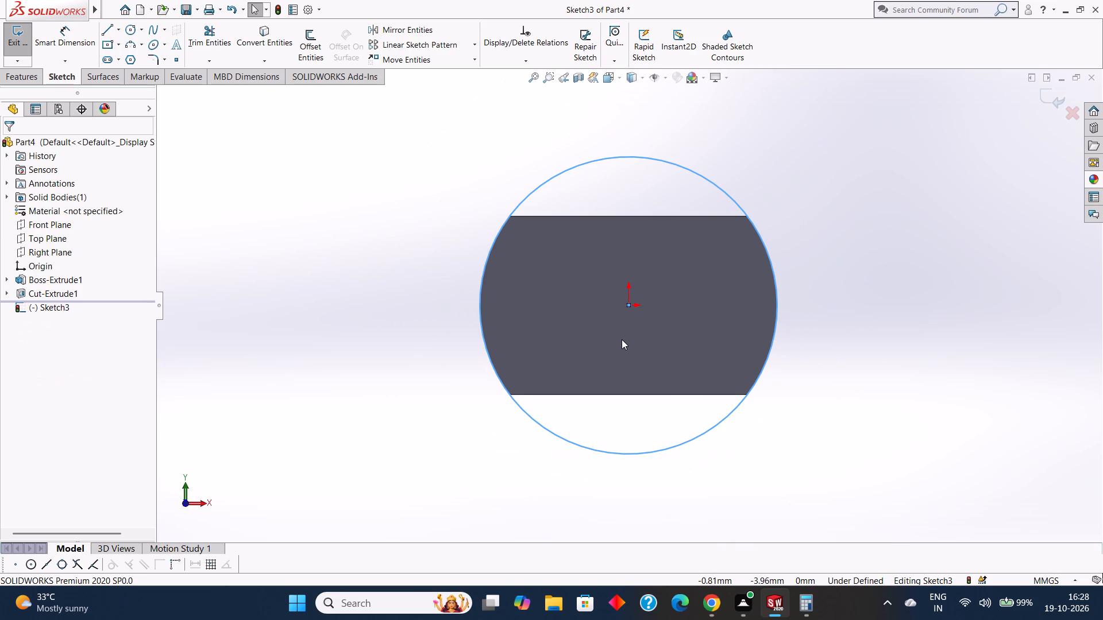
left_click(87, 41)
left_click(635, 160)
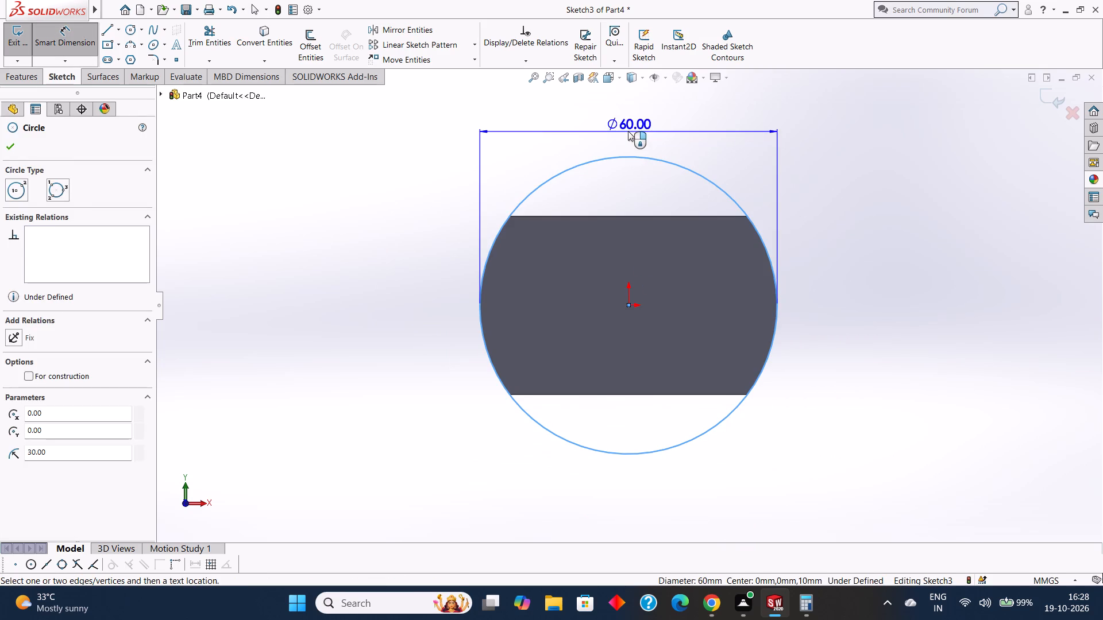
left_click(627, 130)
type("40")
key("Return")
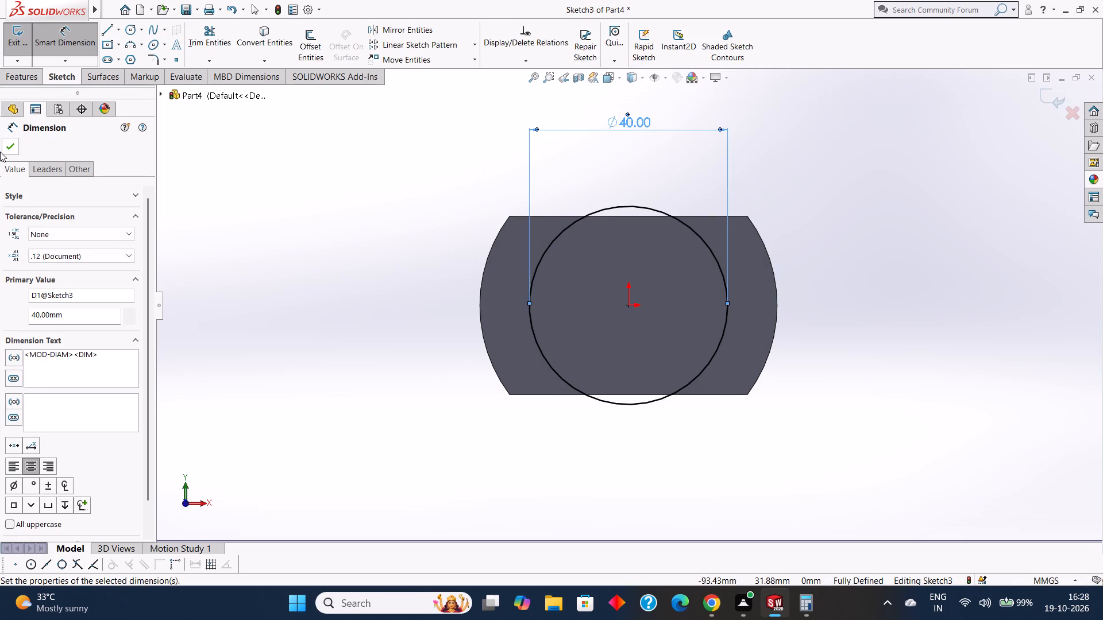
left_click(9, 145)
Extrude the 40 mm circle as a boss outward from the face, 40 mm blind with merged result.
left_click(21, 82)
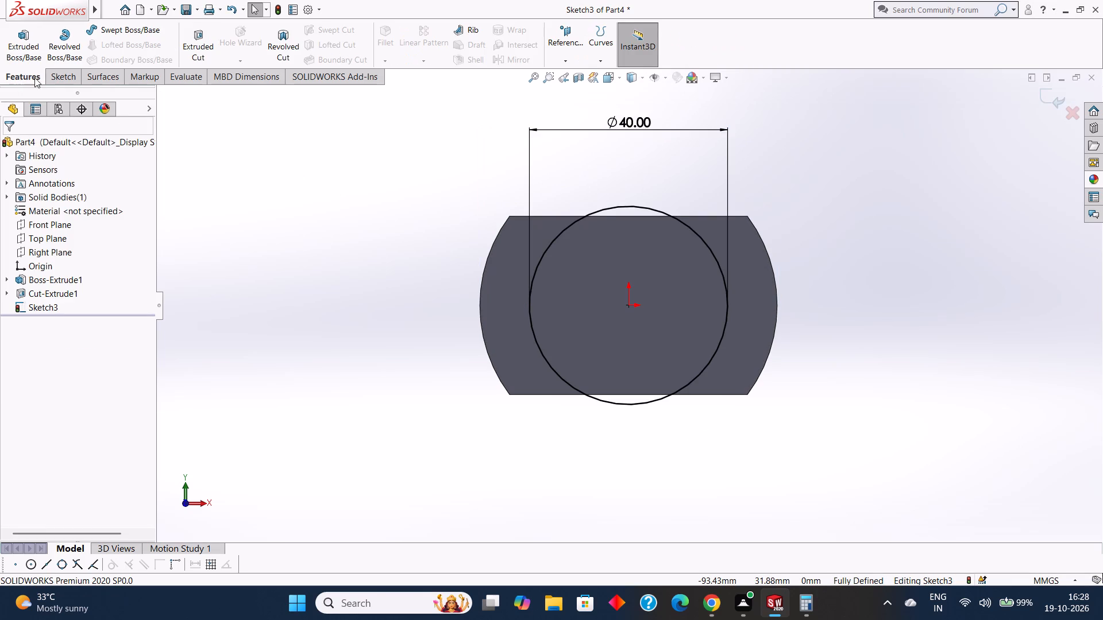
left_click(23, 49)
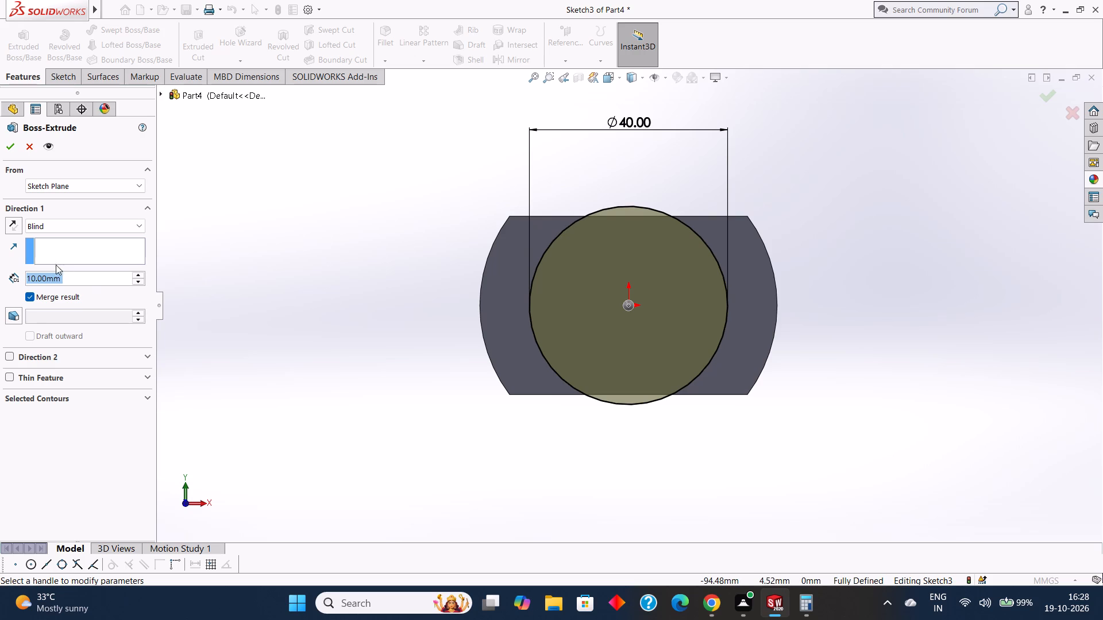
type("40")
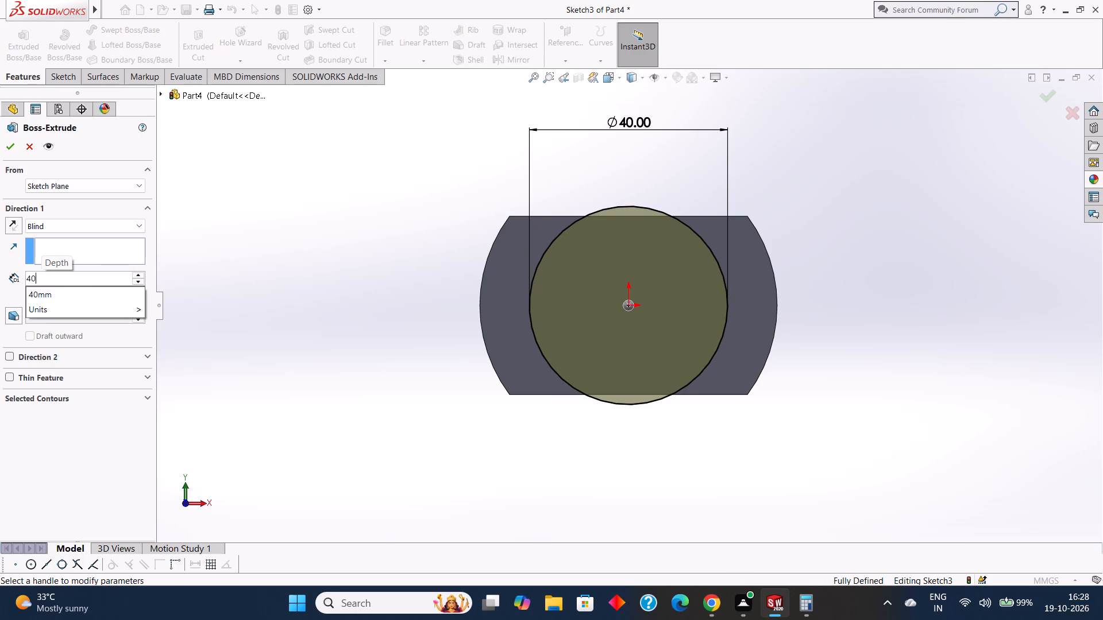
key("Return")
middle_click_drag(207, 323, 303, 342)
left_click(9, 149)
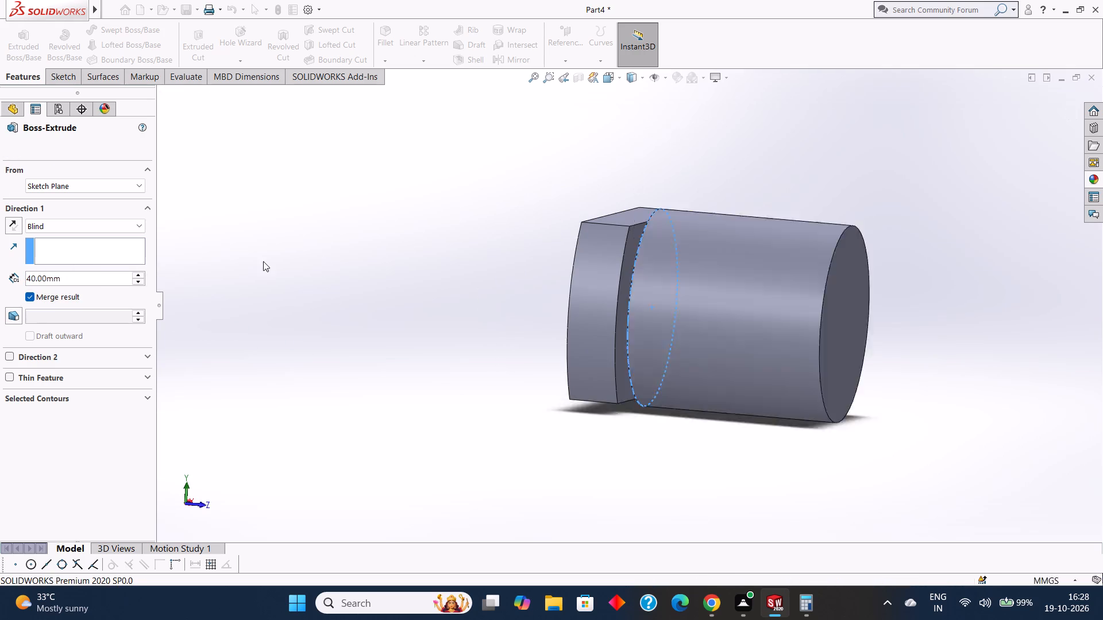
left_click(310, 280)
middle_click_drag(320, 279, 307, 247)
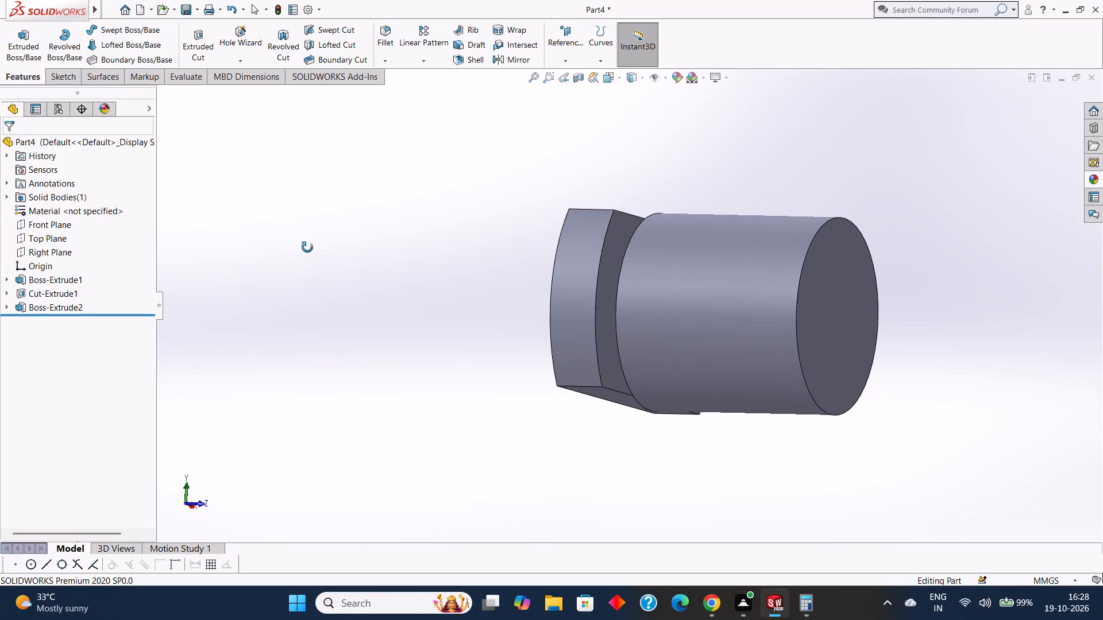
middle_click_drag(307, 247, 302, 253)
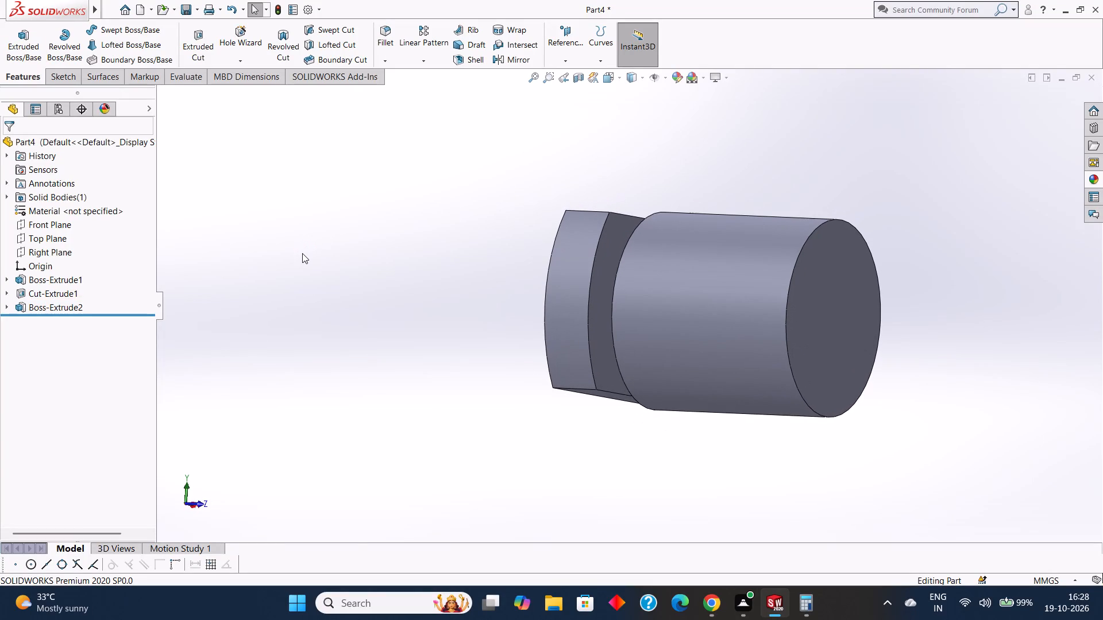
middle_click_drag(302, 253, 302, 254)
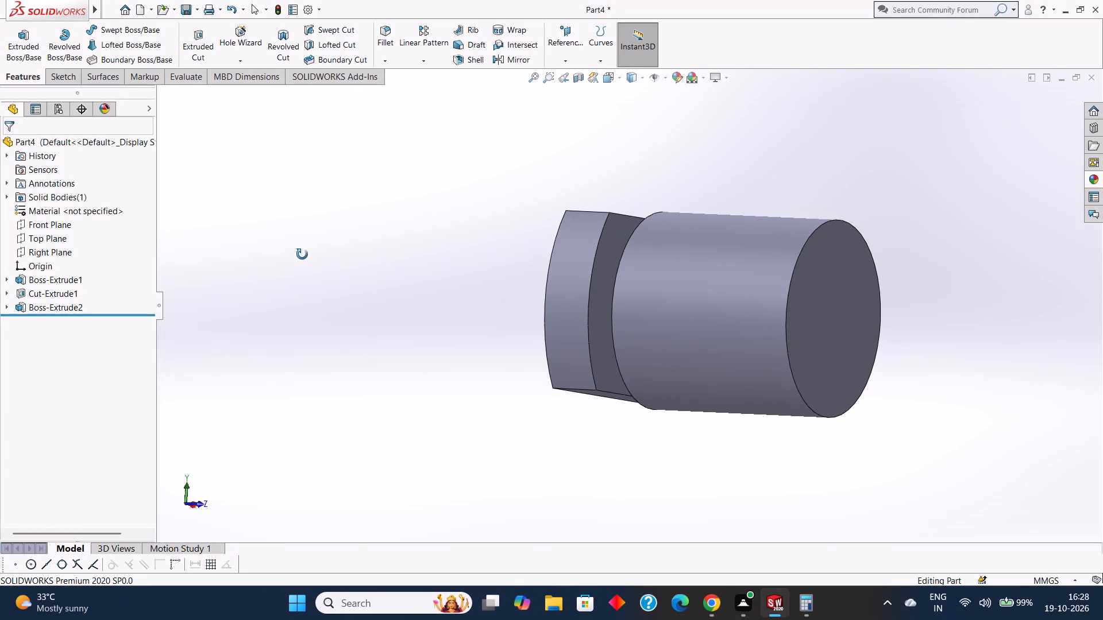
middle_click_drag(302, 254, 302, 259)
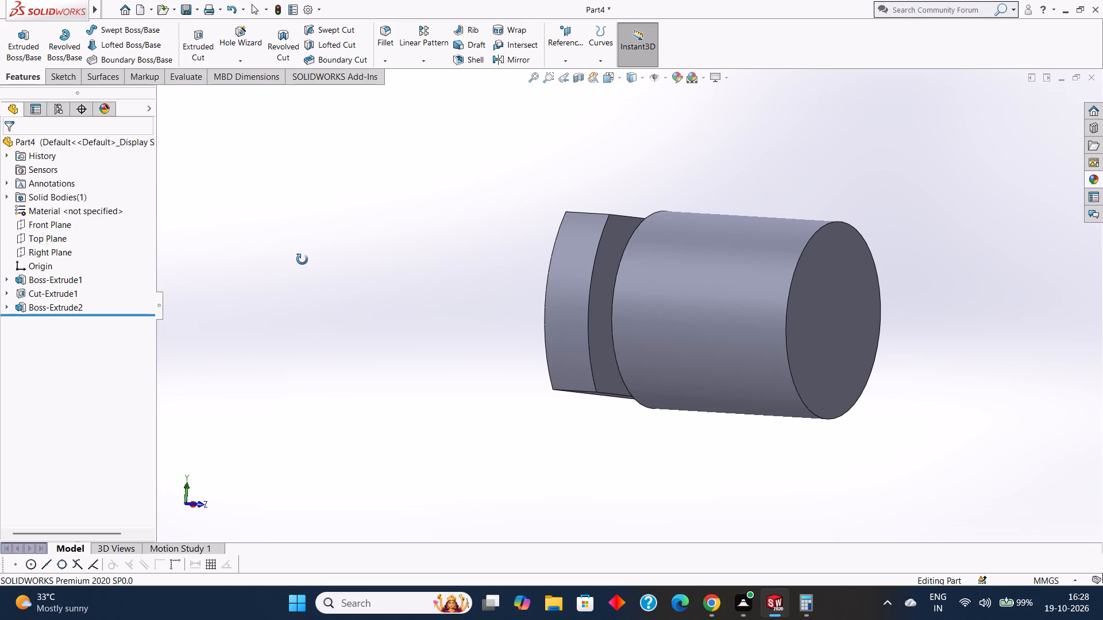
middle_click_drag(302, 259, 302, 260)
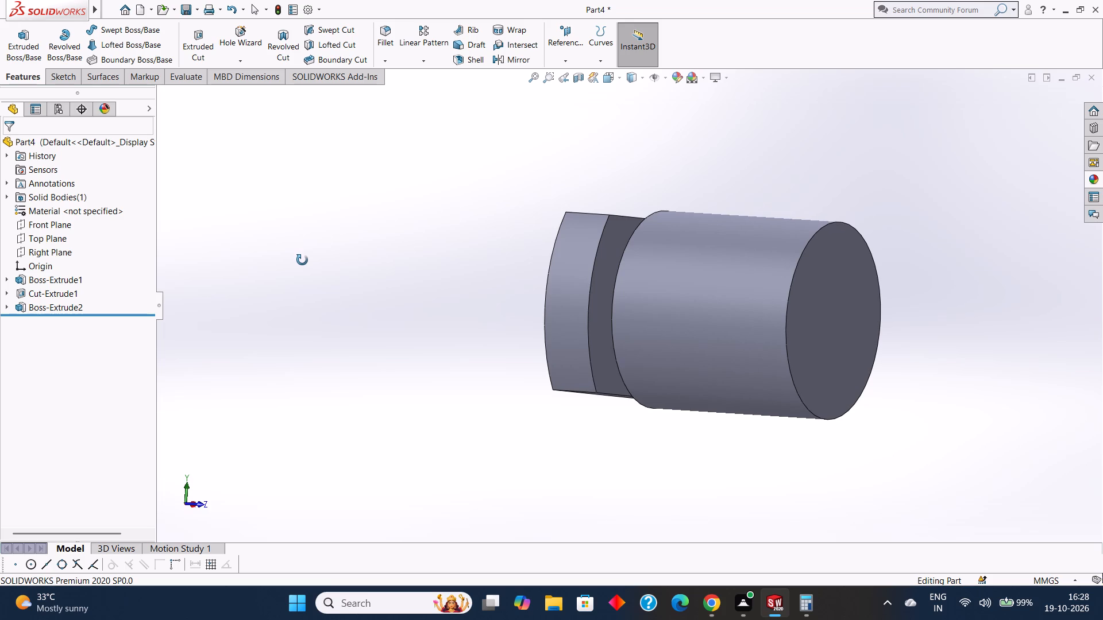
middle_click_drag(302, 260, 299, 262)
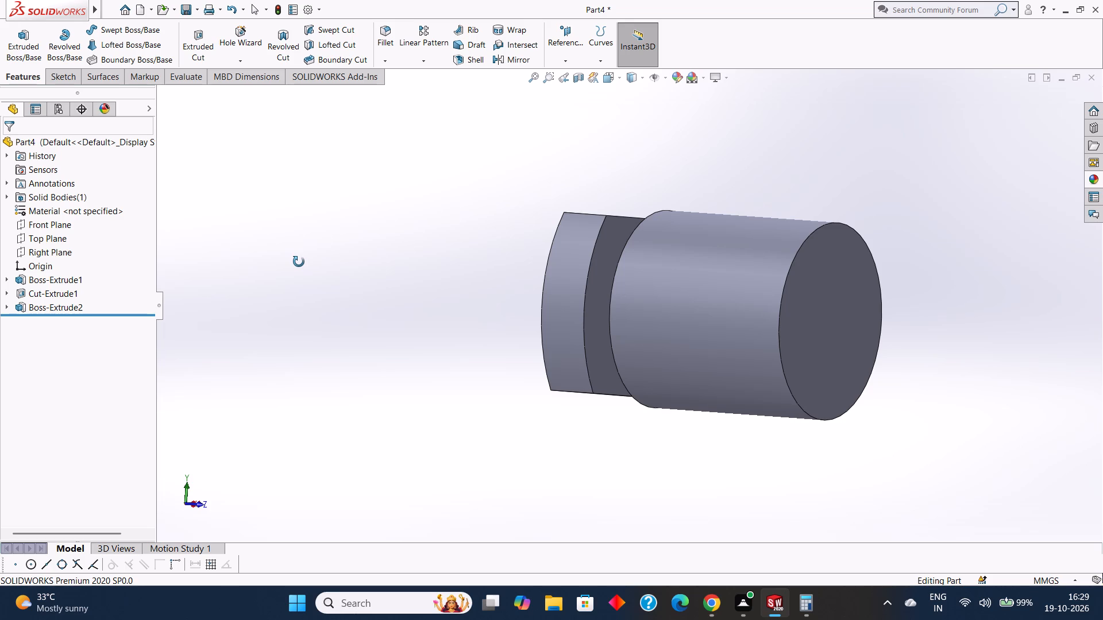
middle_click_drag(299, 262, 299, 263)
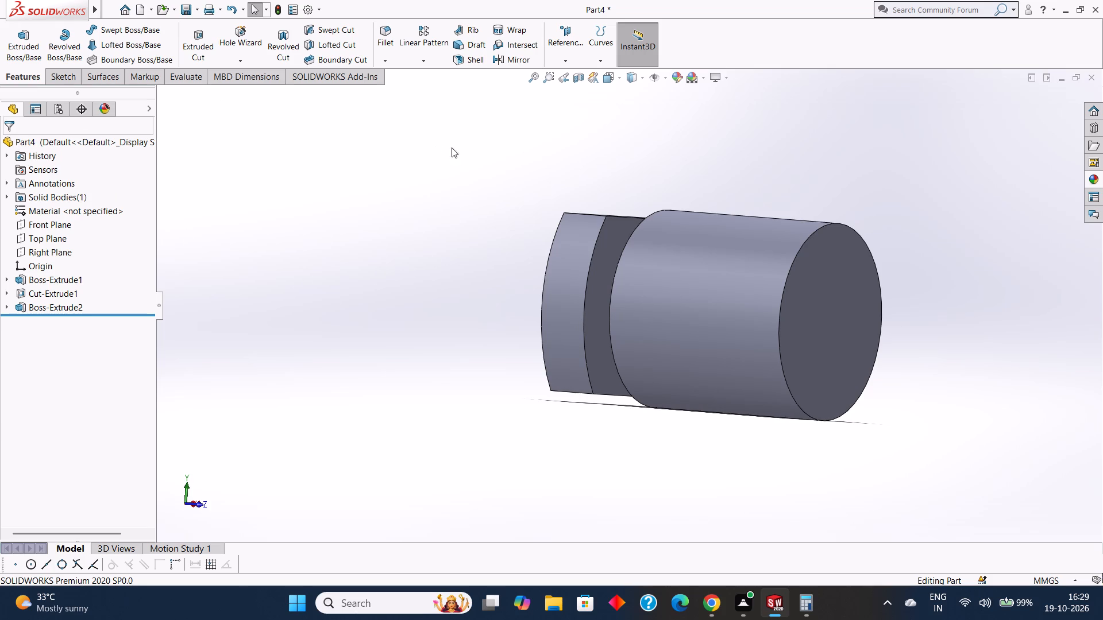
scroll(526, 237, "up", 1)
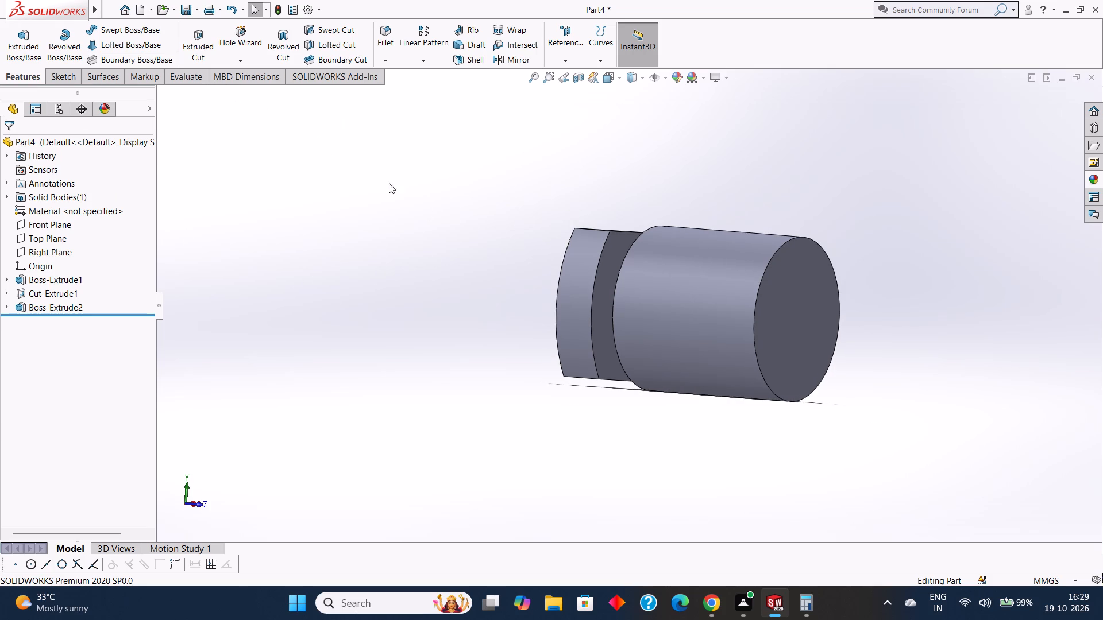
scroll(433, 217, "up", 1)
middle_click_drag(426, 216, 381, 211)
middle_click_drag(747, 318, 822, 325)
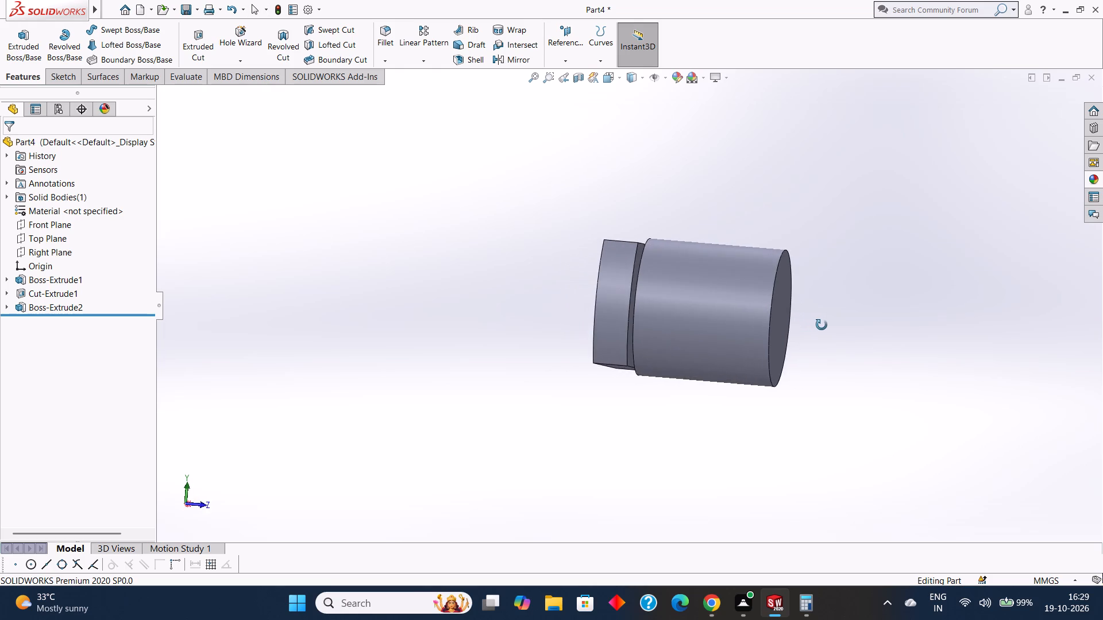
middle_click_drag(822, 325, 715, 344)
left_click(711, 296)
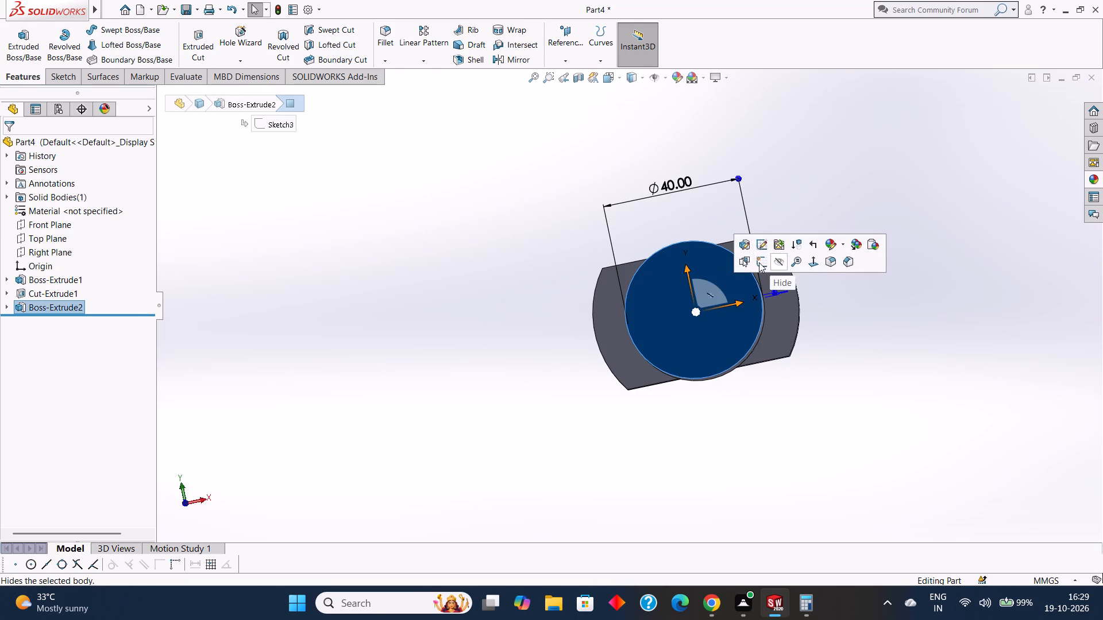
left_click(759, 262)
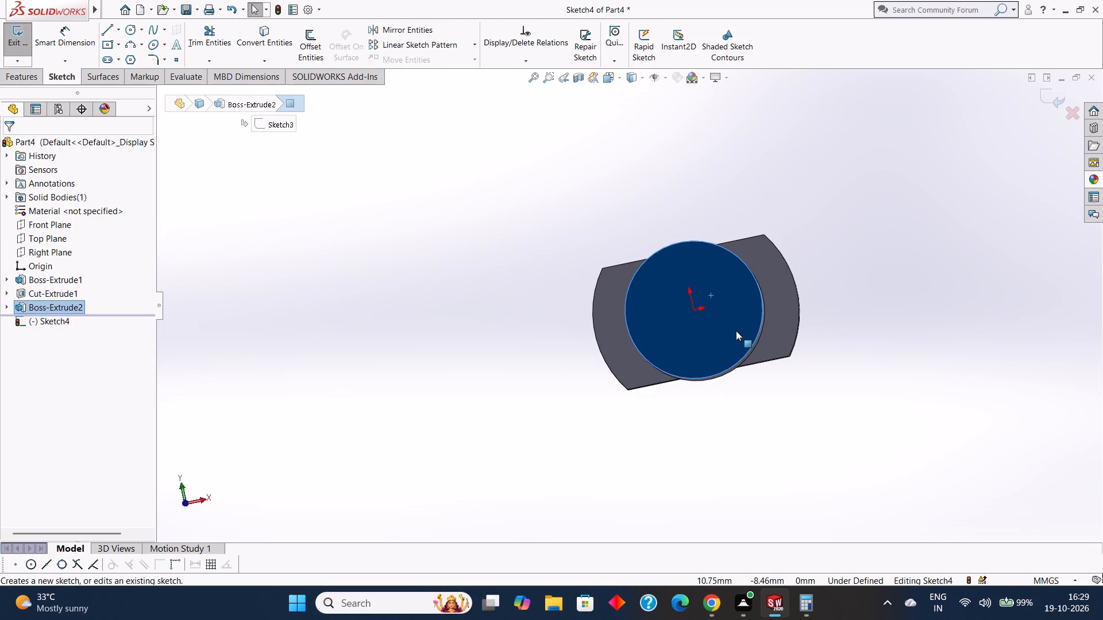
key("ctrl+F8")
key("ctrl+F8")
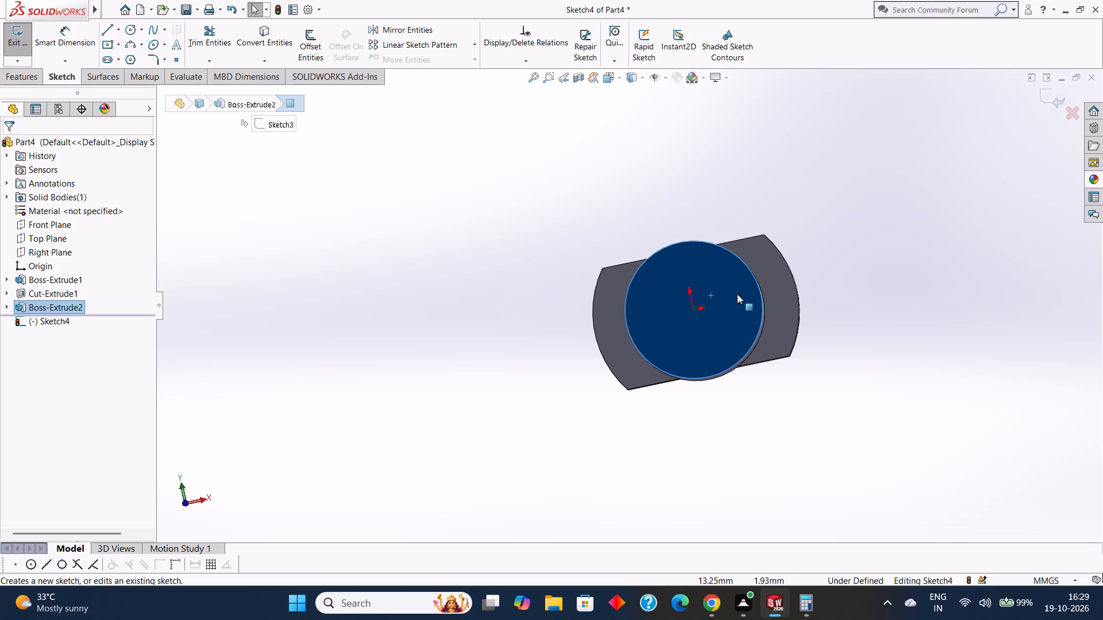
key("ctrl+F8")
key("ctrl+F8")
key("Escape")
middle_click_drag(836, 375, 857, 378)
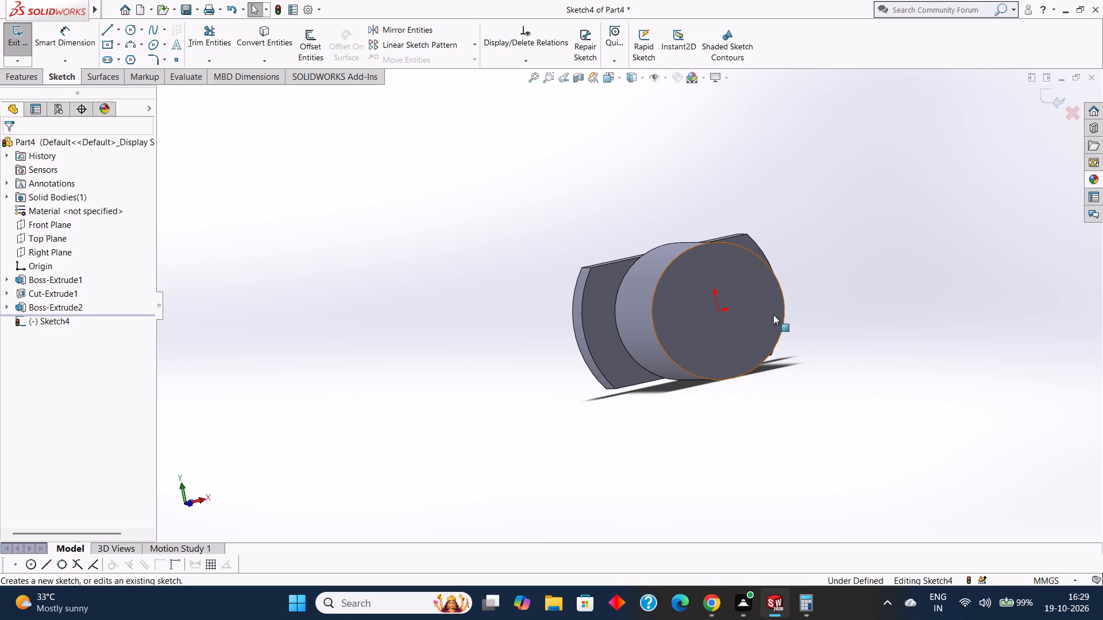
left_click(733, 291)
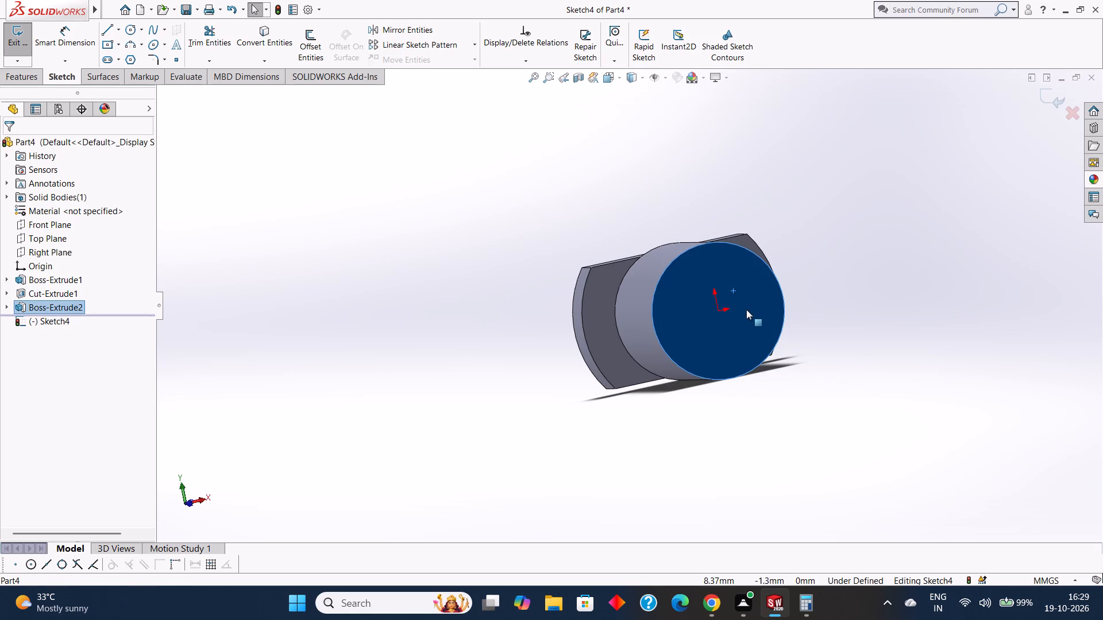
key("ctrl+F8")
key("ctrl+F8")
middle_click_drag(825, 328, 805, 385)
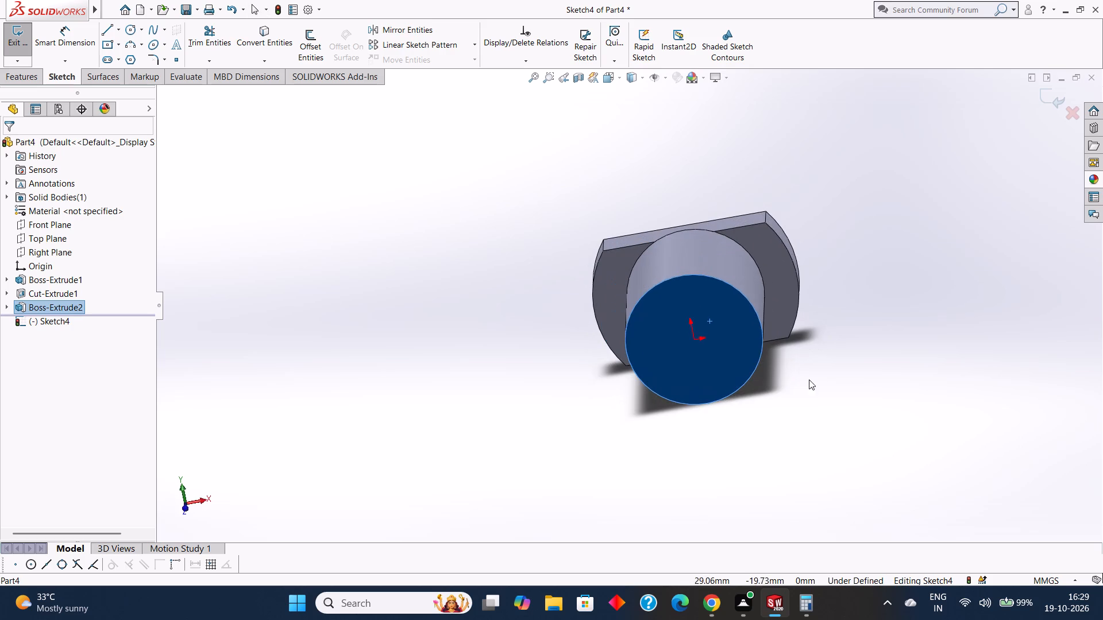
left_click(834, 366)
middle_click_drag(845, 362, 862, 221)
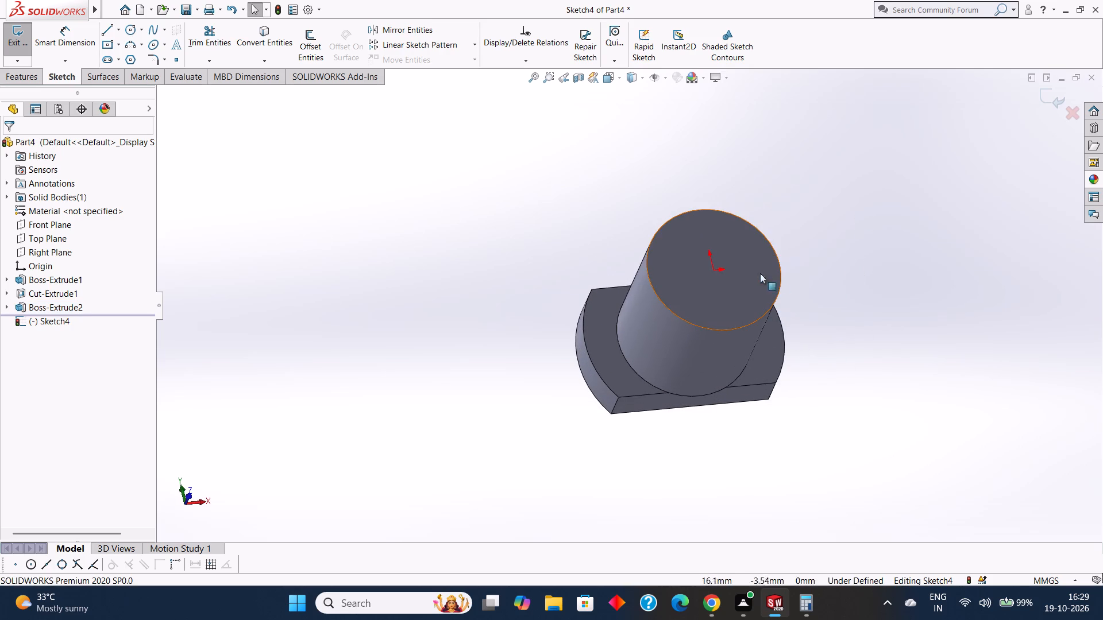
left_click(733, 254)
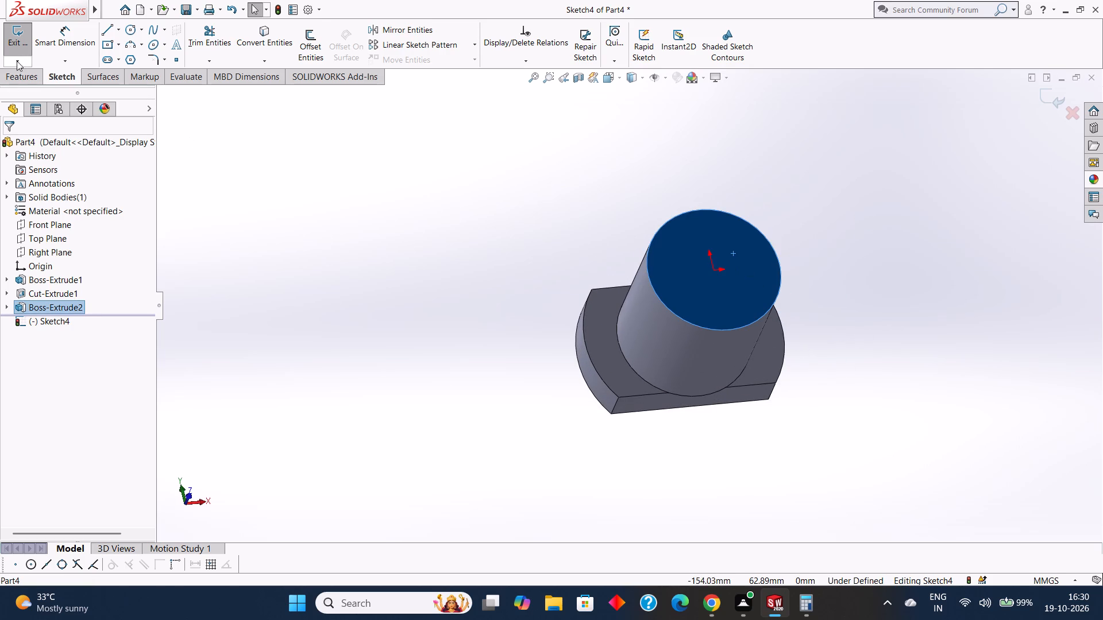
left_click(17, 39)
Start a new sketch on the circular end face of the 40 mm boss, viewed straight on.
left_click(719, 238)
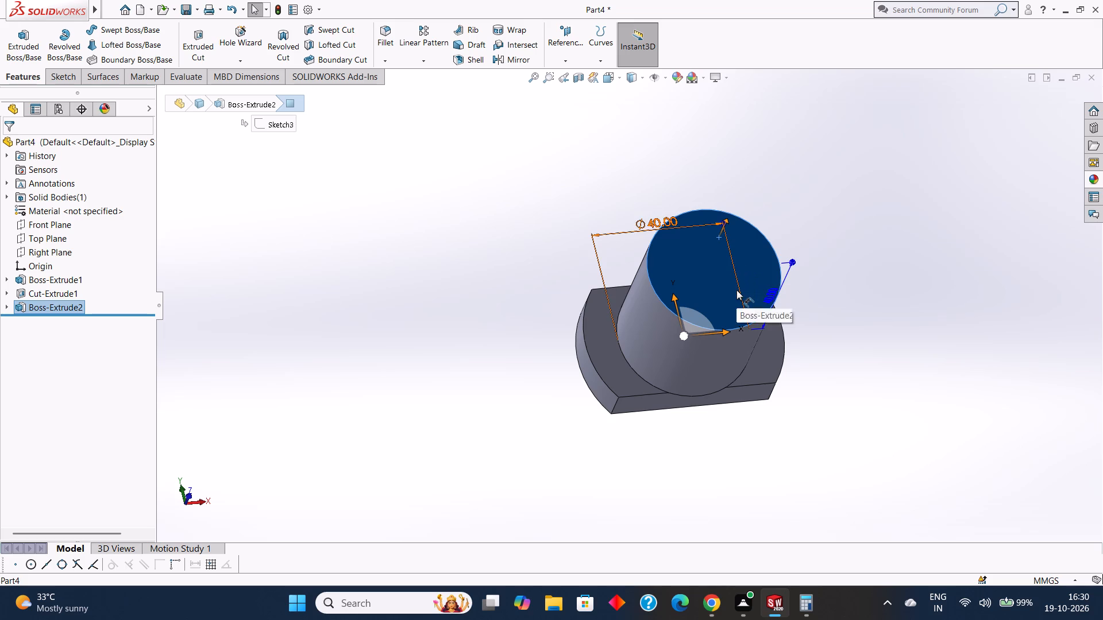
key("ctrl+8")
right_click(713, 245)
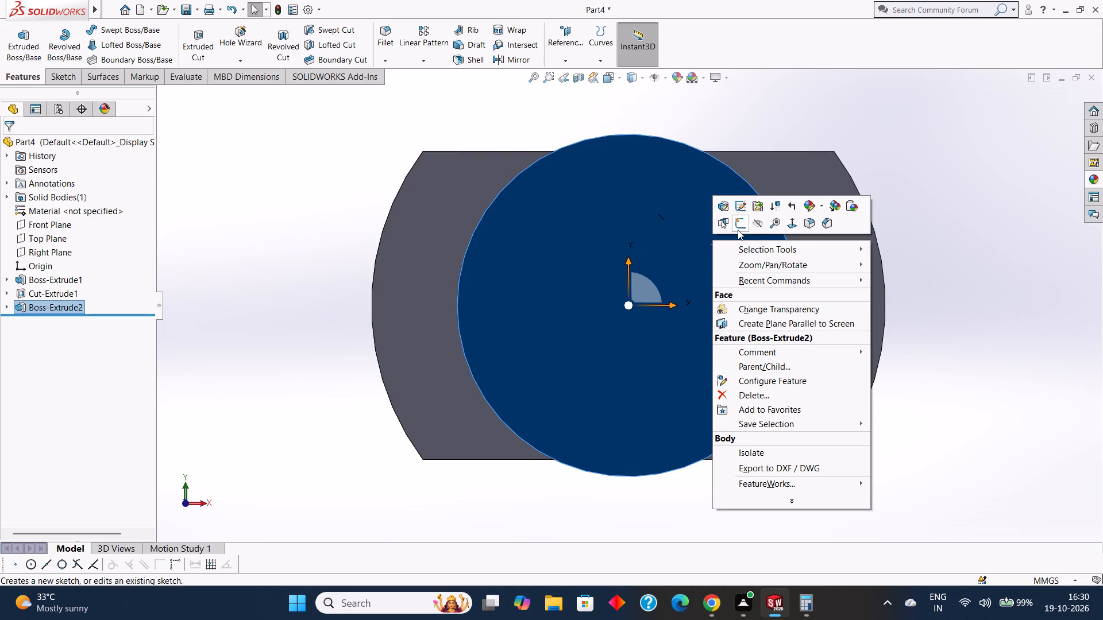
key("Escape")
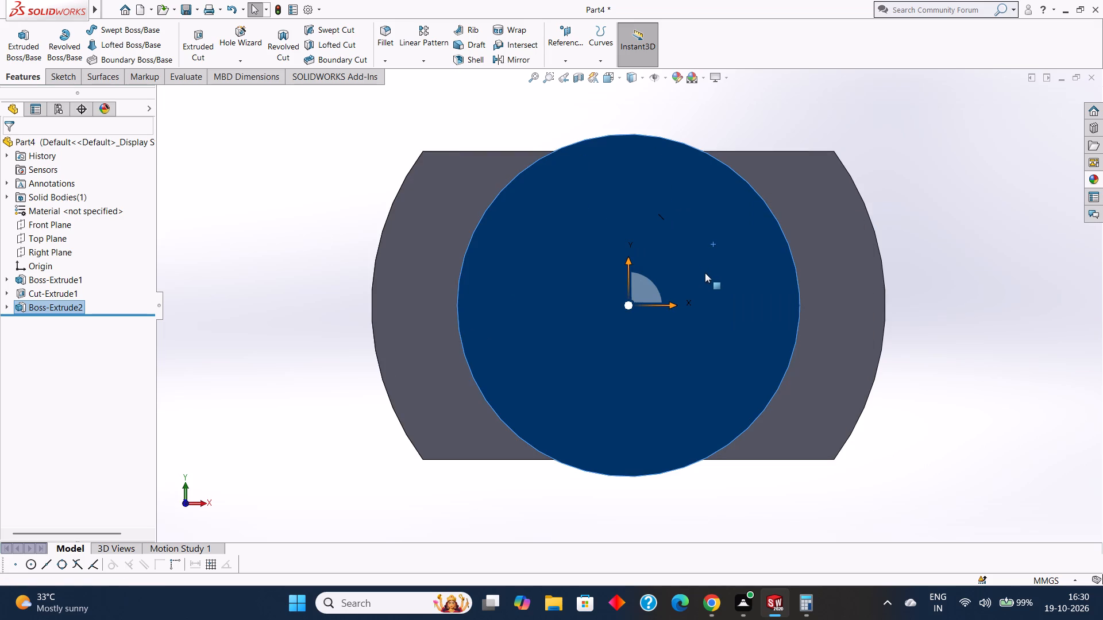
key("ctrl+8")
key("ctrl+8")
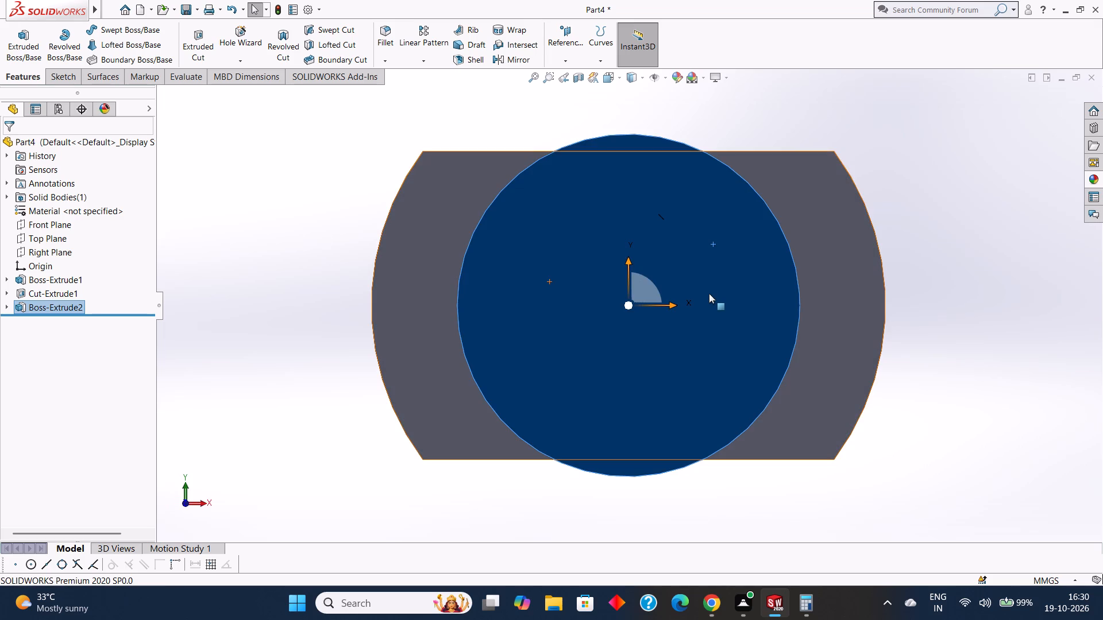
key("ctrl+8")
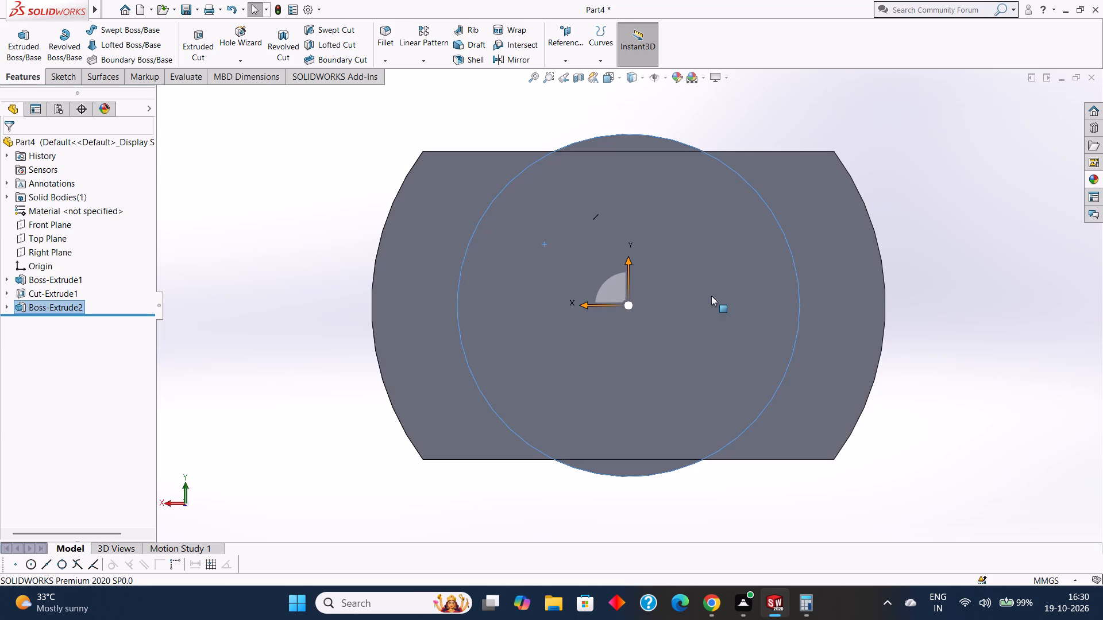
key("ctrl+8")
key("ctrl+8")
key("ctrl+8")
key("ctrl+8")
key("ctrl+8")
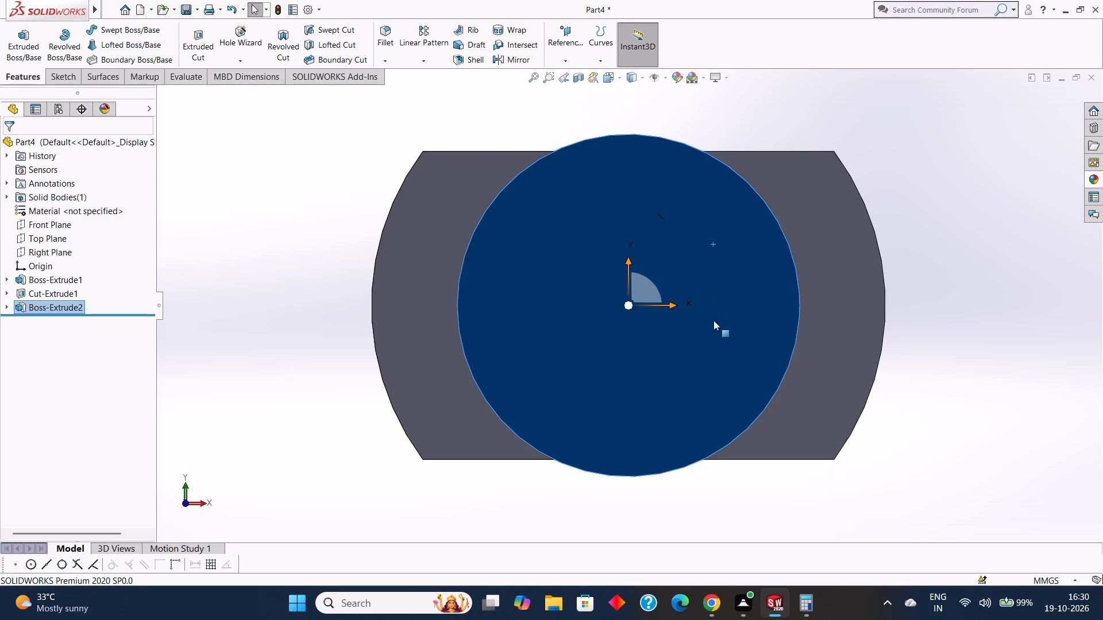
key("Escape")
right_click(700, 276)
left_click(728, 261)
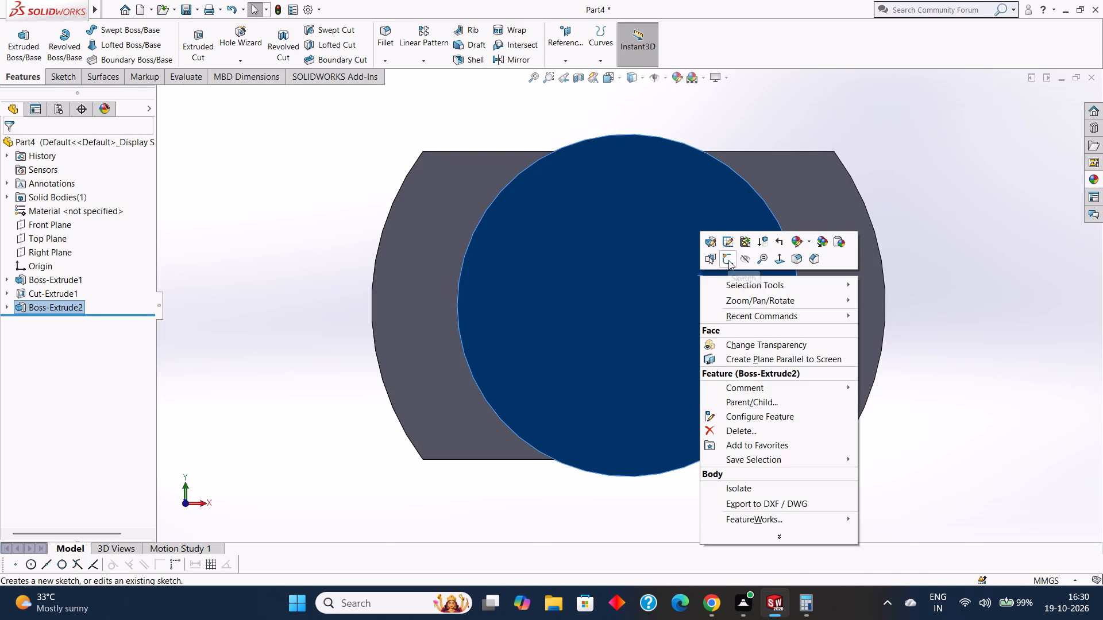
key("Escape")
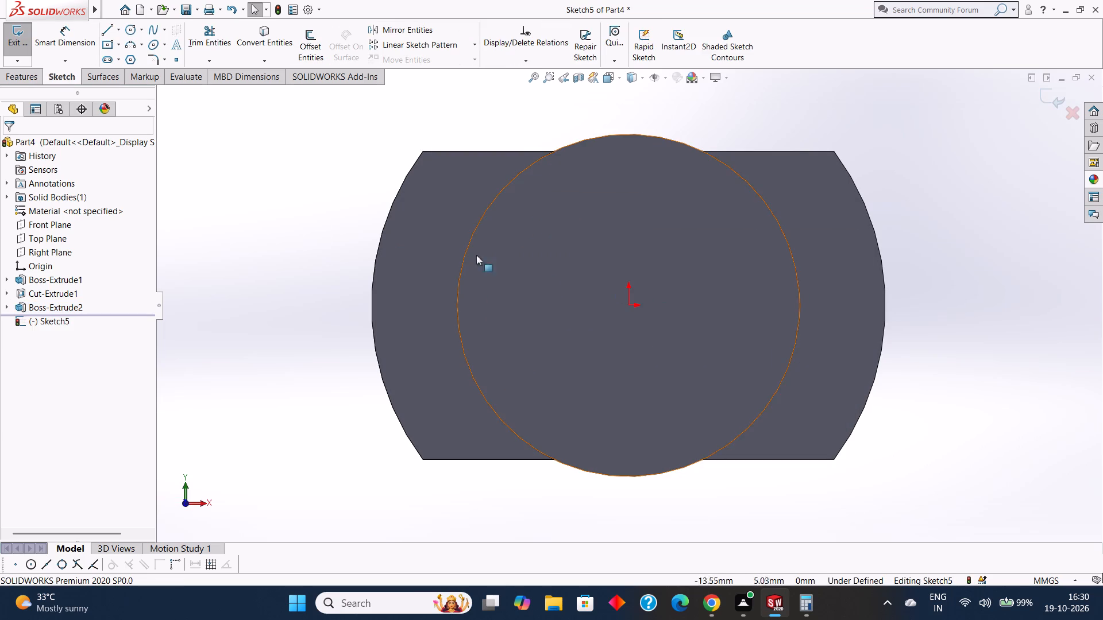
Draw a circle of 13 mm radius centred on the origin.
left_click(131, 28)
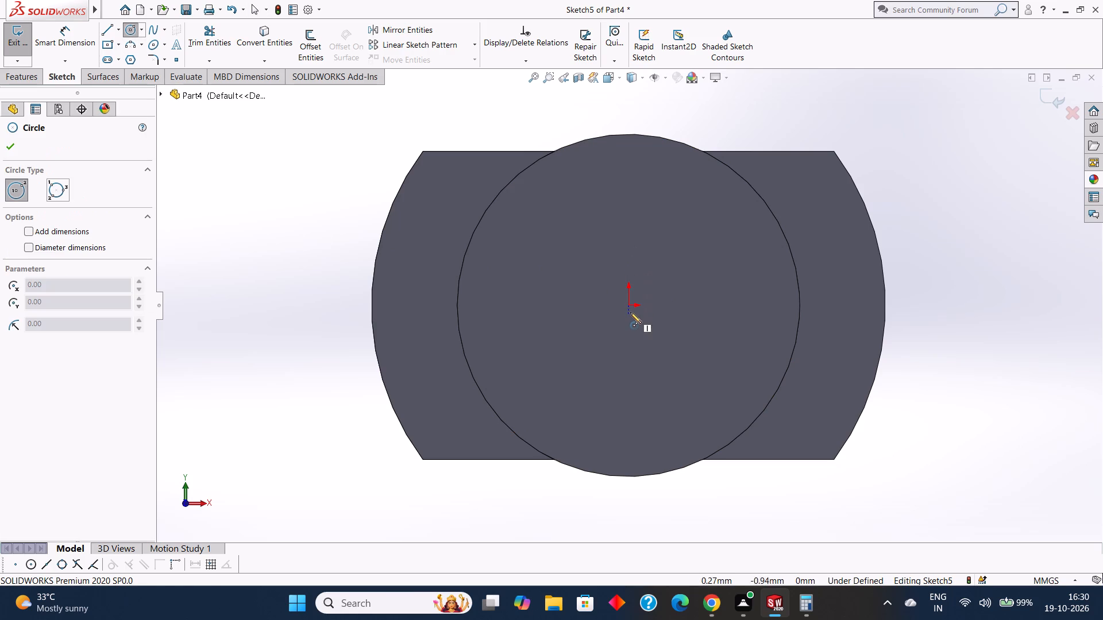
left_click(629, 307)
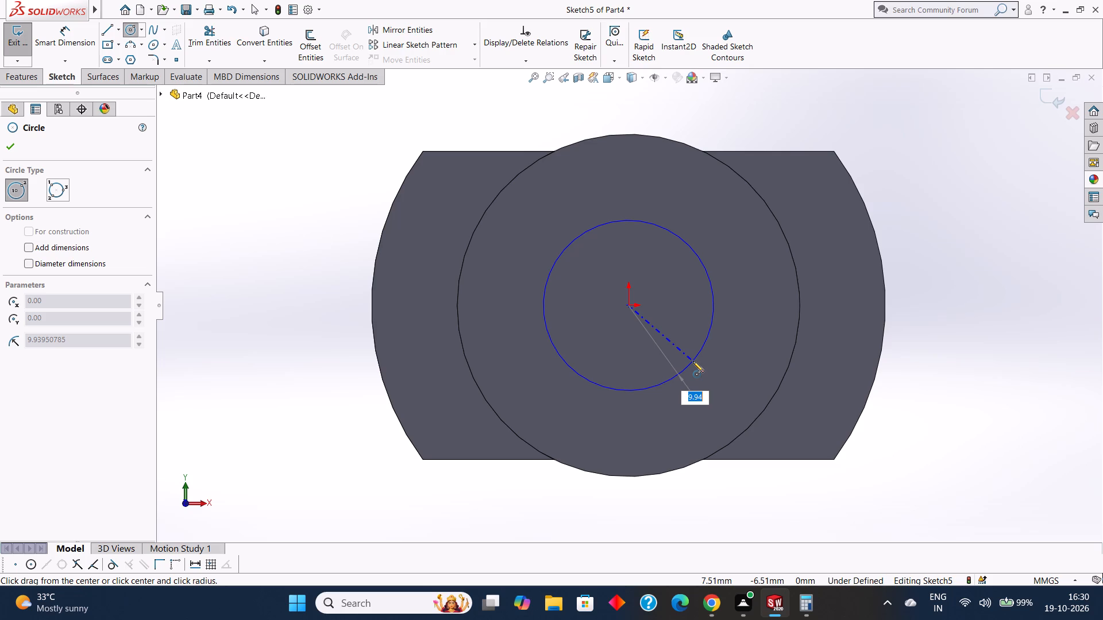
type("13")
key("Return")
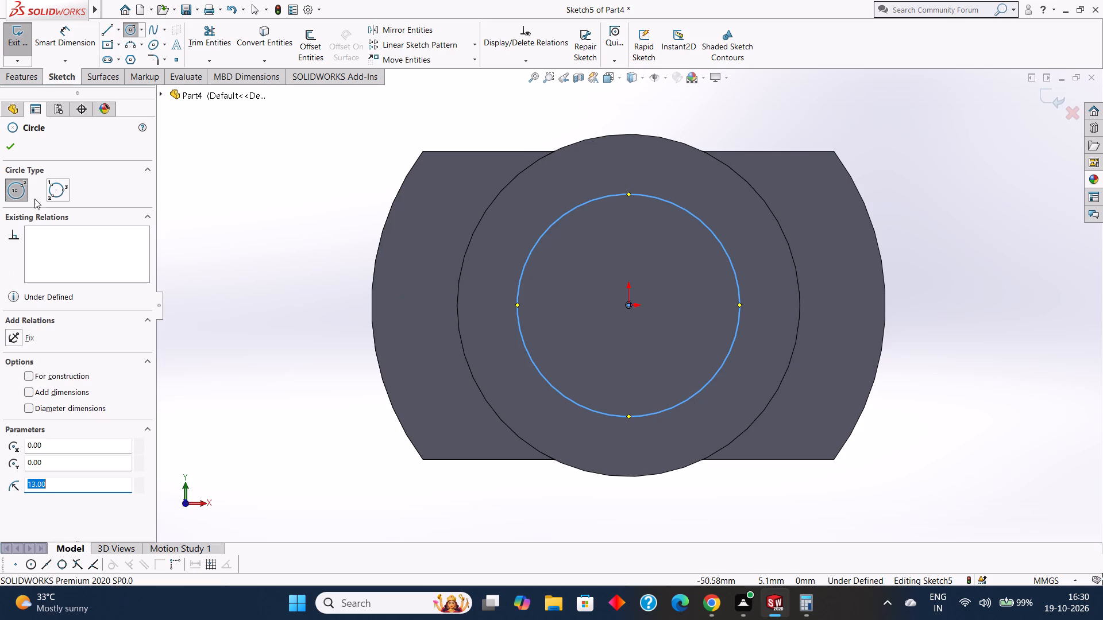
left_click(7, 146)
Dimension the new circle's diameter as 26 mm.
left_click(63, 32)
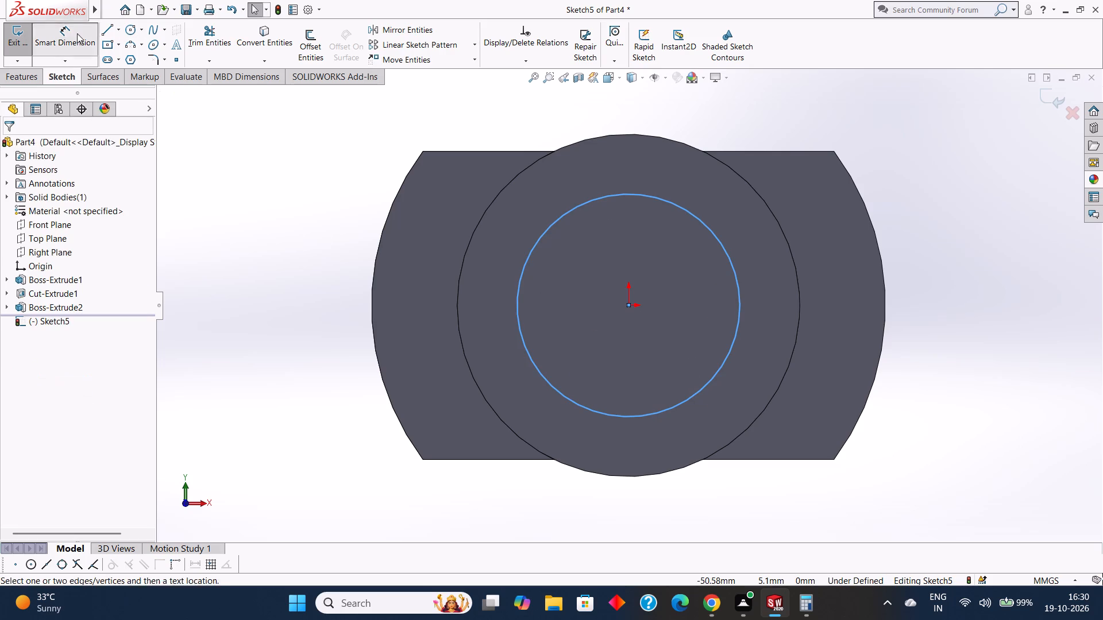
scroll(624, 245, "up", 2)
left_click(641, 232)
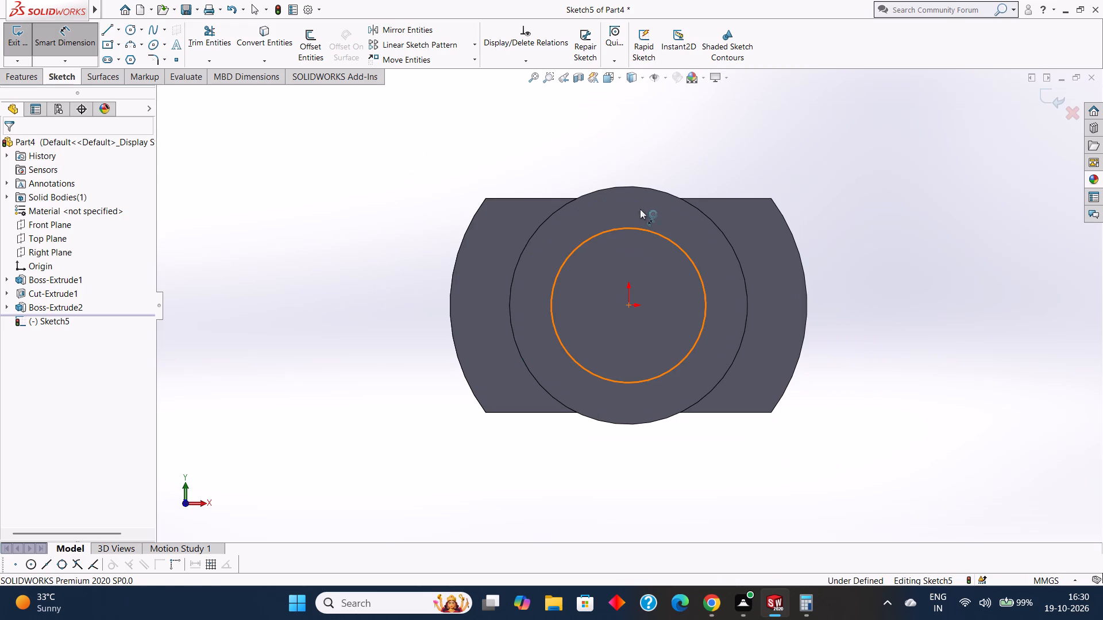
left_click(640, 152)
left_click(587, 135)
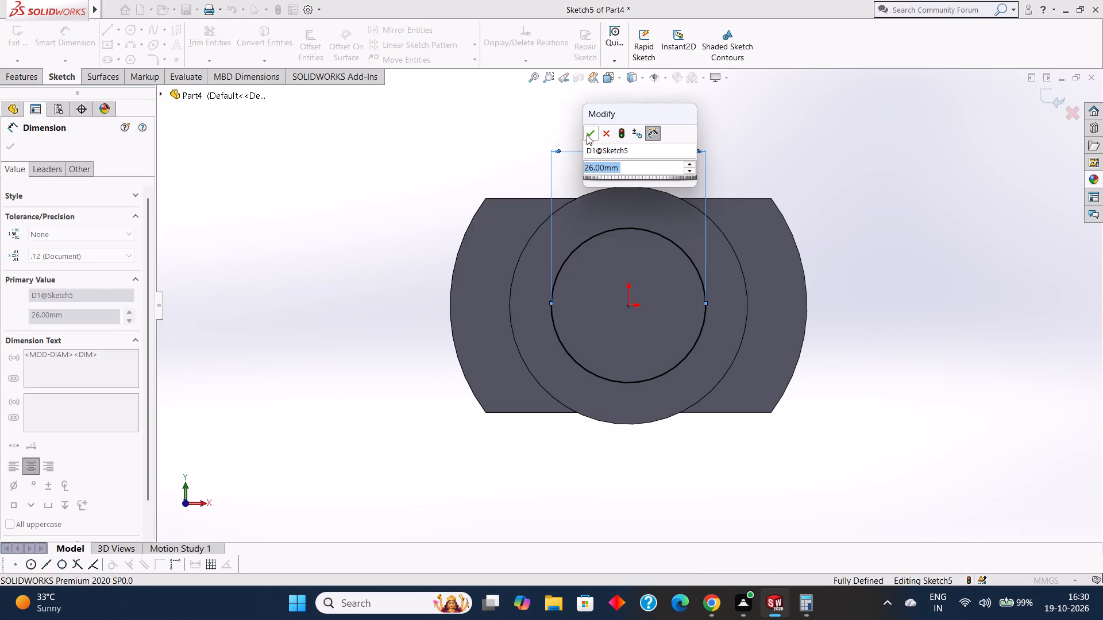
left_click(4, 144)
Extrude the 26 mm circle as a boss outward from the end face, 60 mm blind with merged result.
left_click(28, 83)
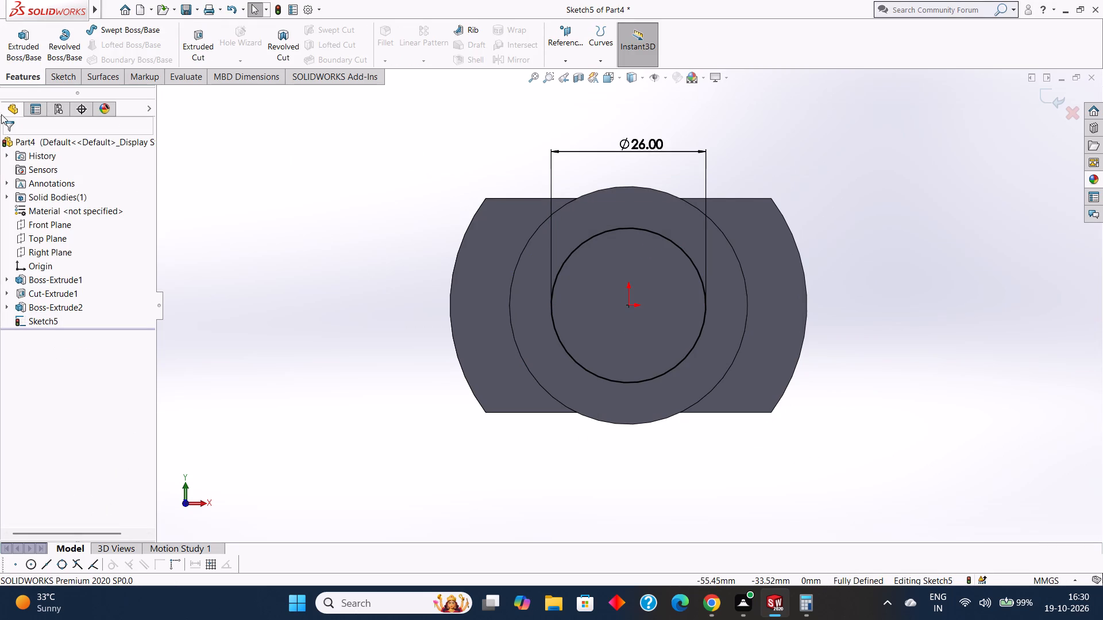
left_click(26, 44)
middle_click_drag(269, 234, 360, 260)
left_click(64, 276)
left_click_drag(85, 282, 34, 272)
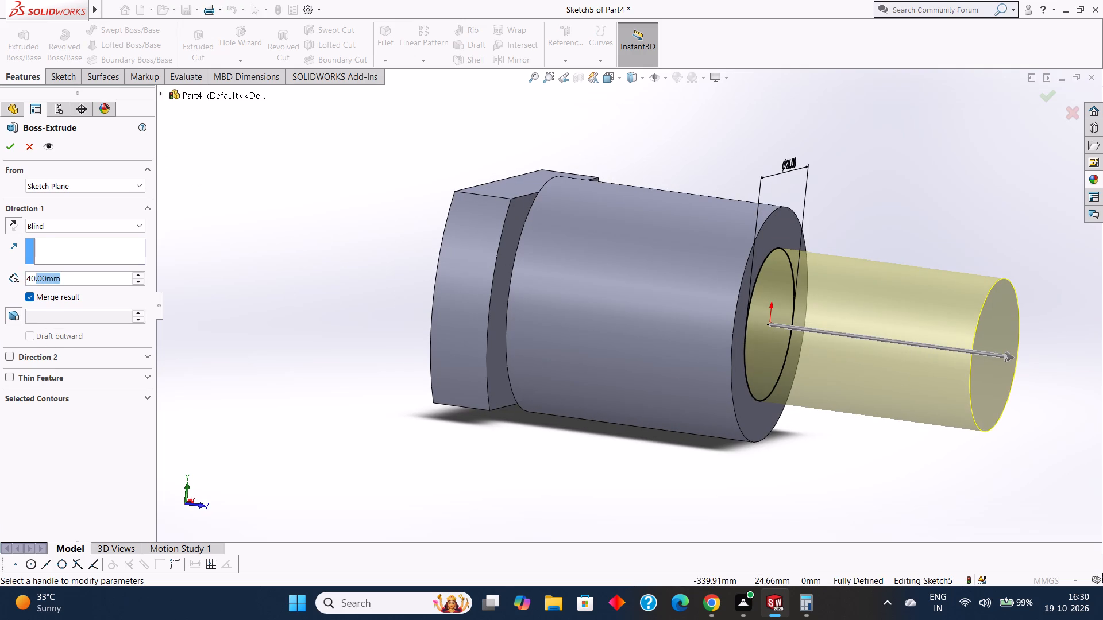
left_click_drag(34, 272, 20, 267)
type("60")
key("Return")
left_click(10, 146)
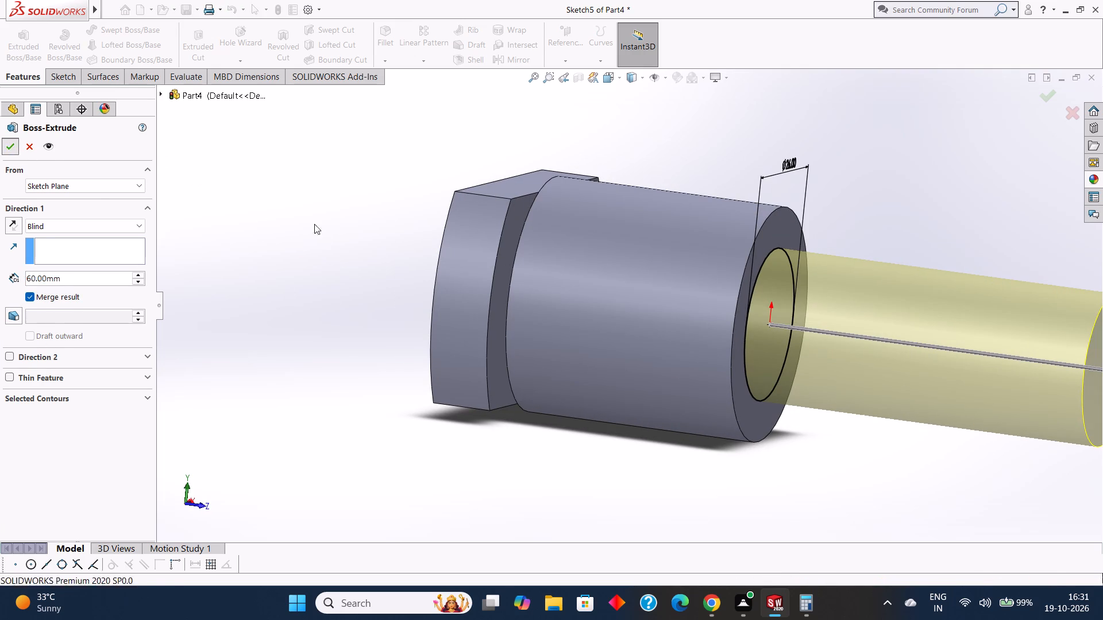
left_click(357, 231)
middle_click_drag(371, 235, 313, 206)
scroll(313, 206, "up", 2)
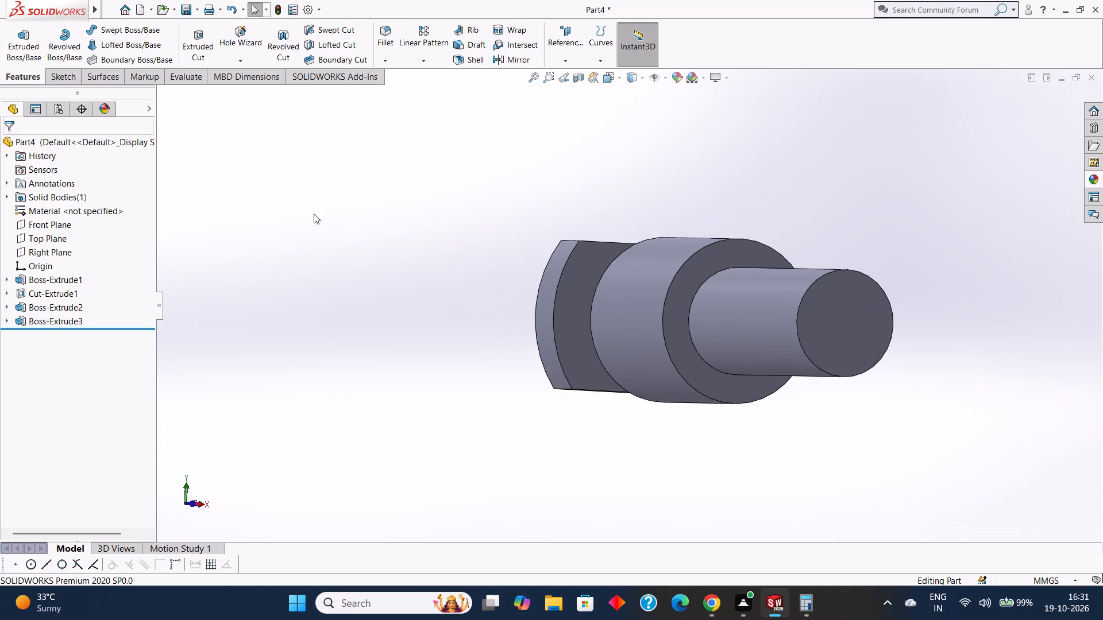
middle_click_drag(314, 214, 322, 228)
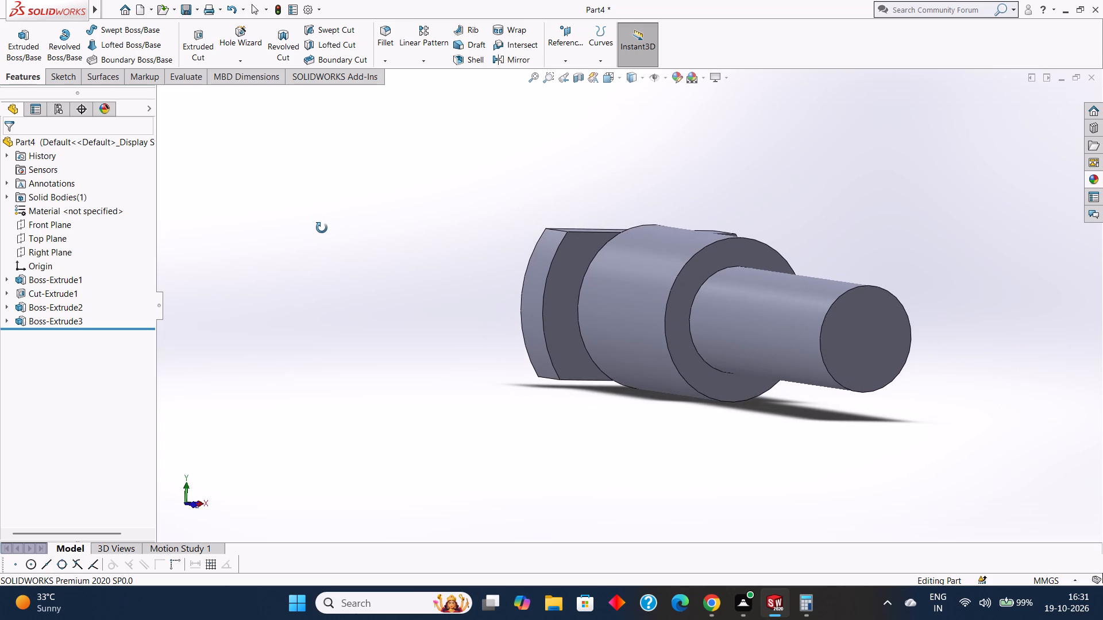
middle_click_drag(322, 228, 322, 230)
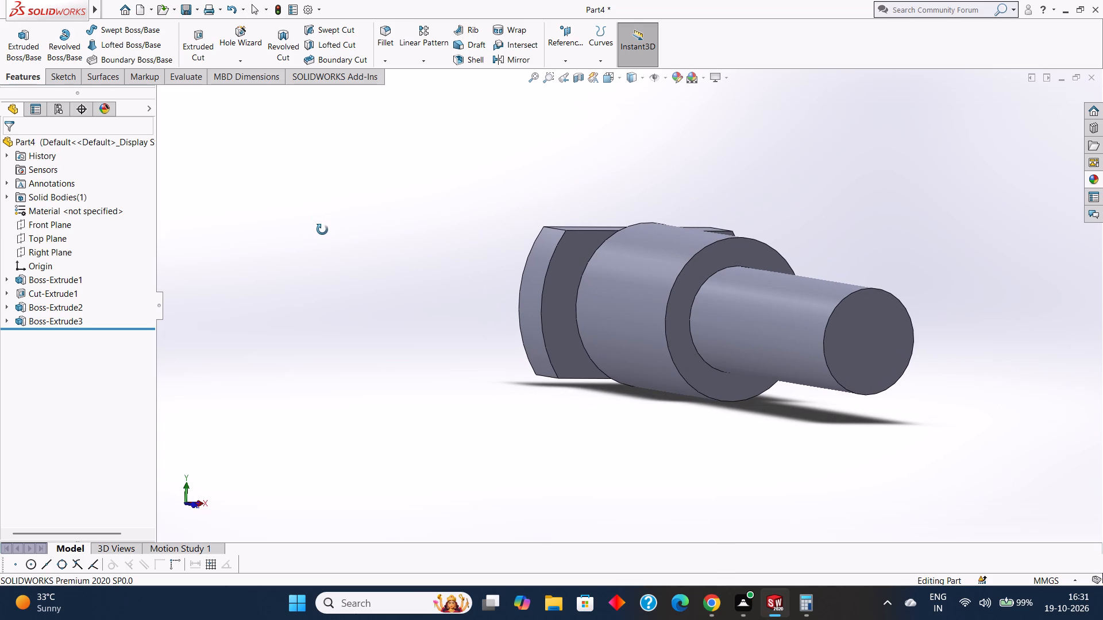
Start a symmetric fillet with an 8 mm radius on the outer circular end edge of the 26 mm boss.
middle_click_drag(322, 230, 325, 232)
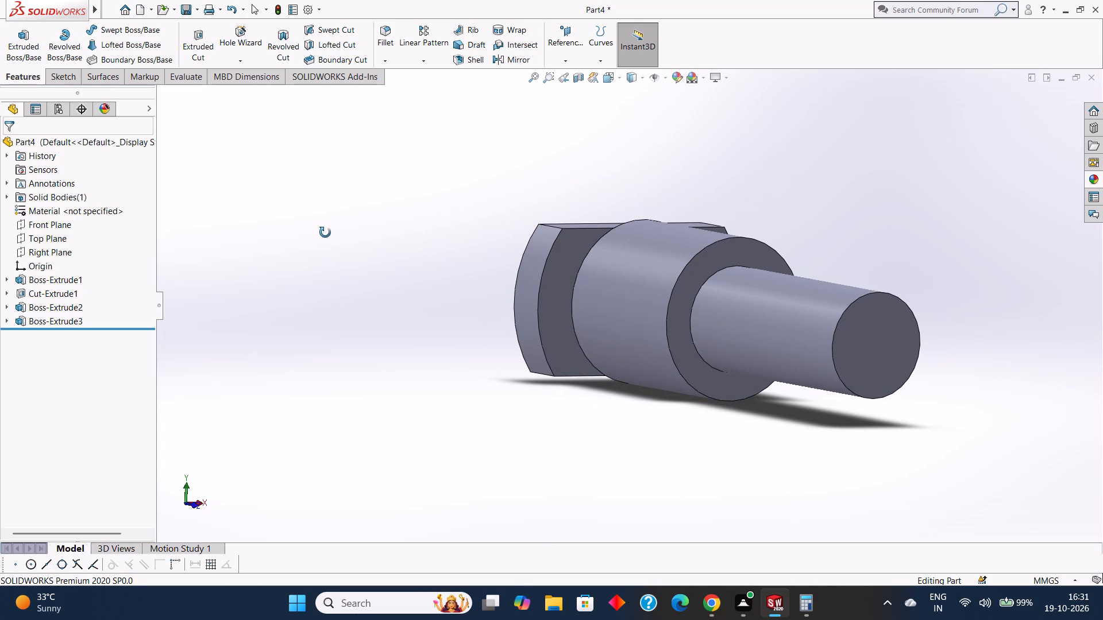
middle_click_drag(325, 232, 327, 236)
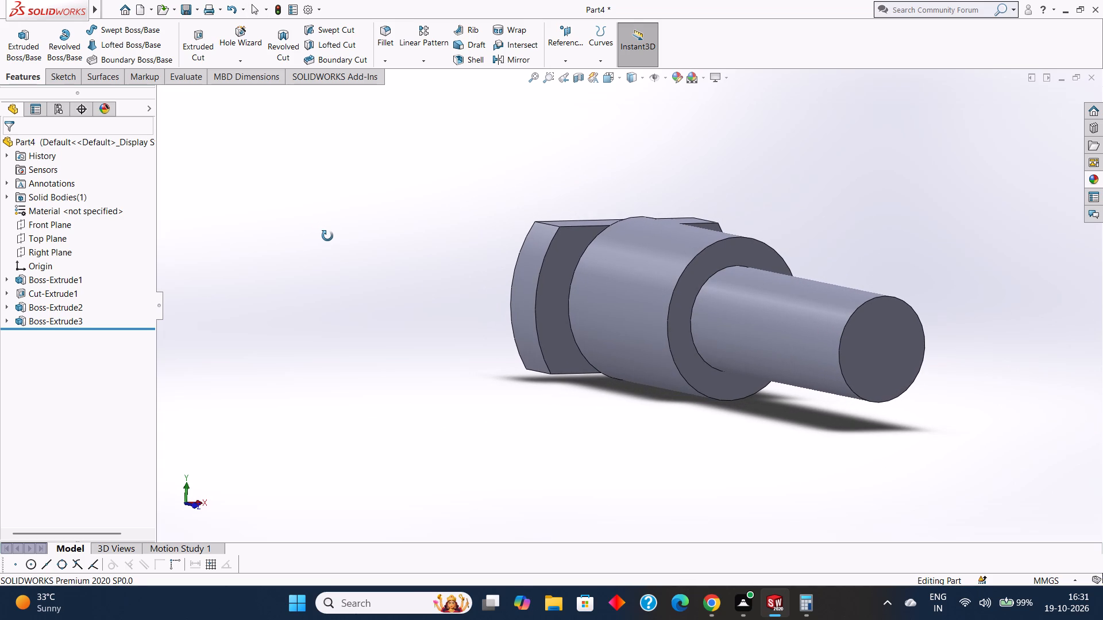
middle_click_drag(327, 236, 329, 238)
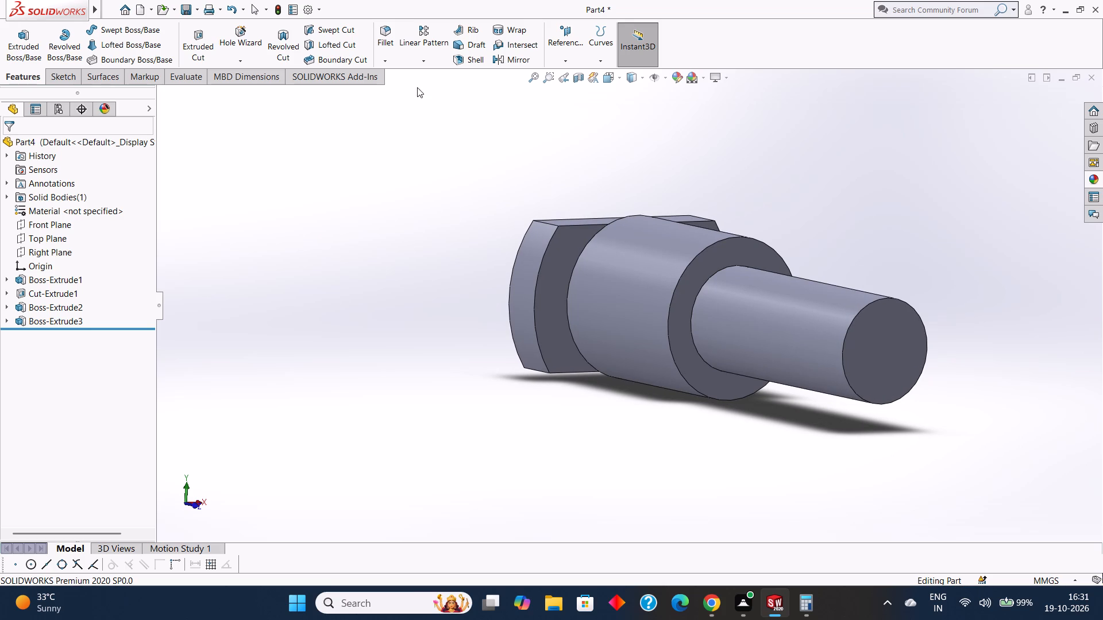
left_click(388, 61)
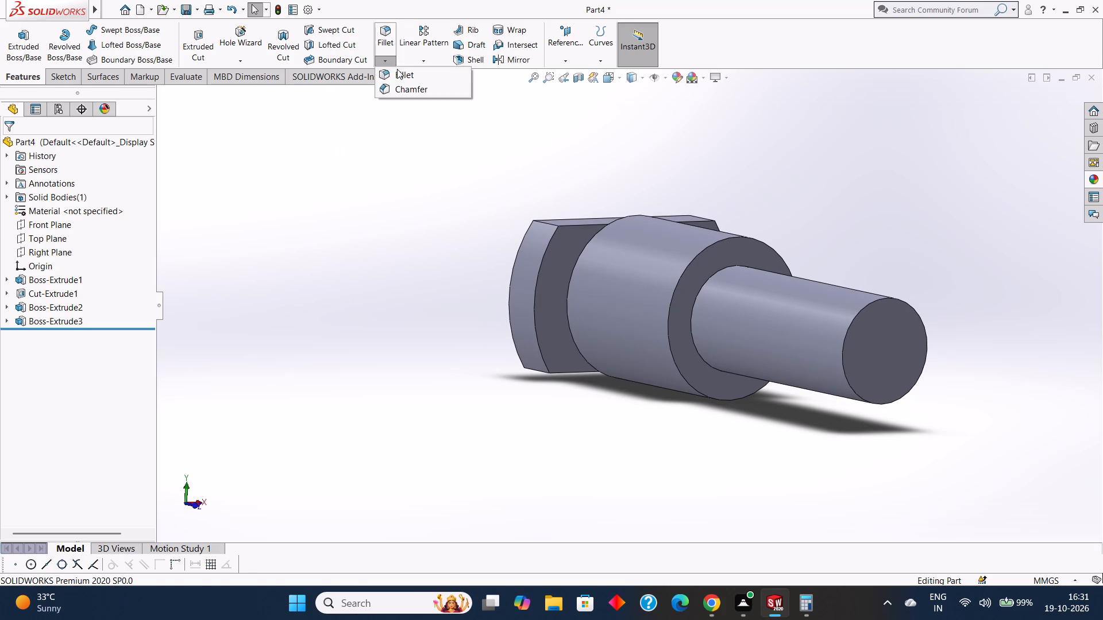
left_click(398, 72)
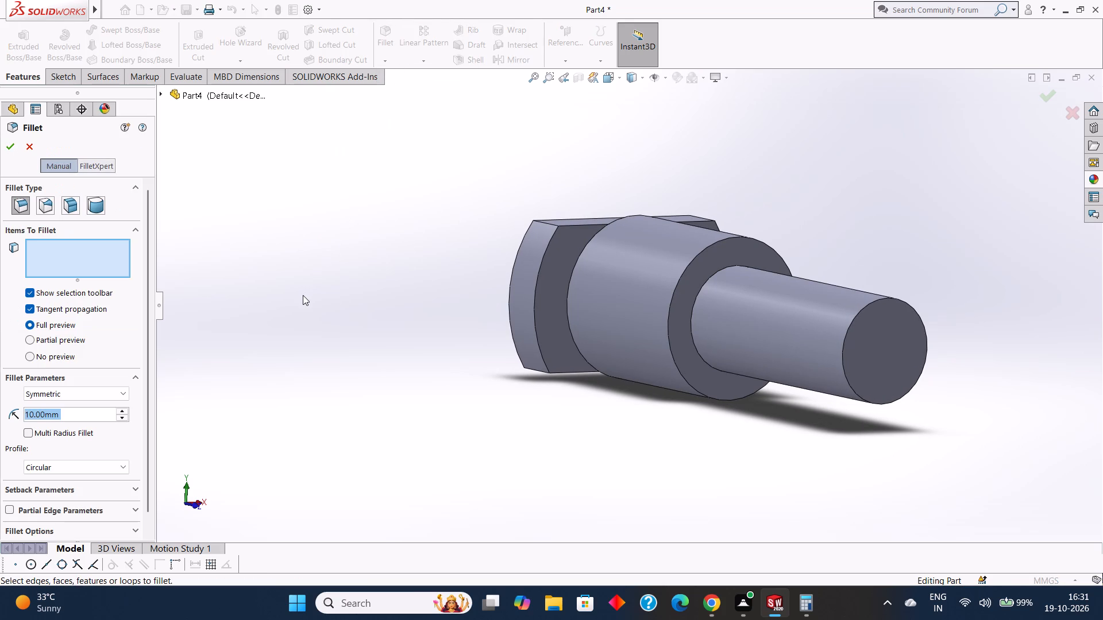
key("BackSpace")
key("8")
key("Return")
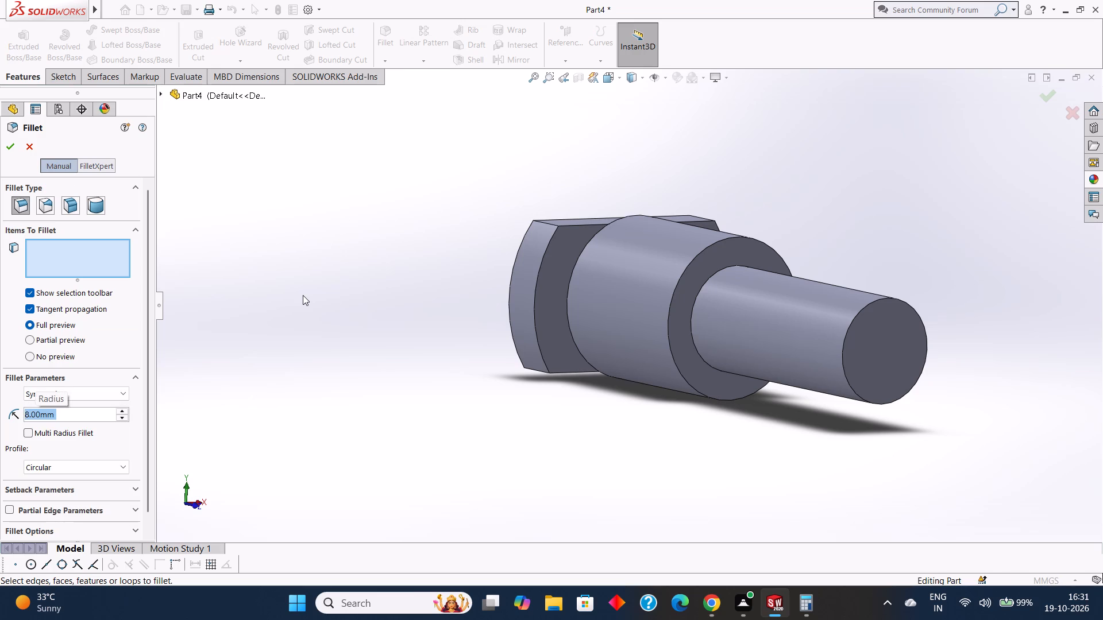
left_click(880, 300)
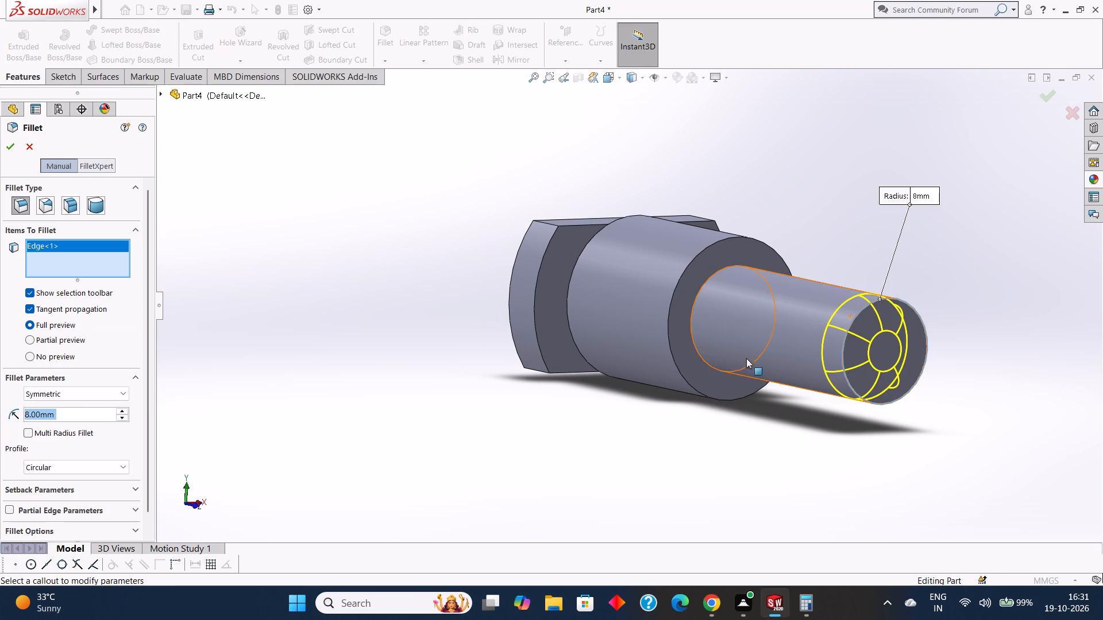
Set the end-edge fillet's radius to 3 mm and apply the fillet.
middle_click_drag(469, 414, 519, 437)
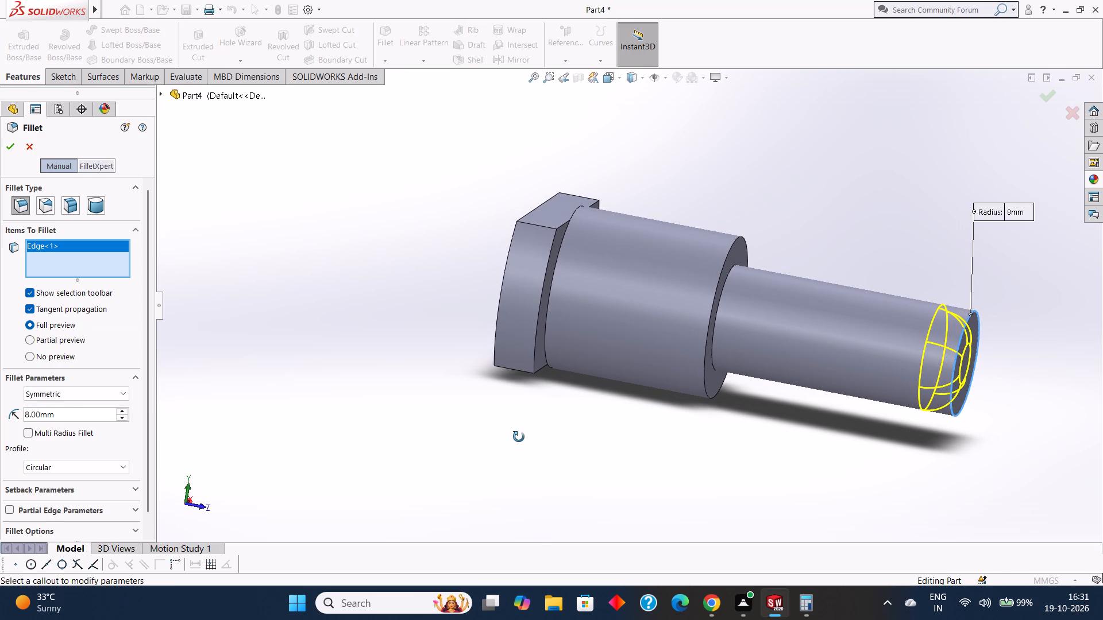
middle_click_drag(519, 437, 519, 436)
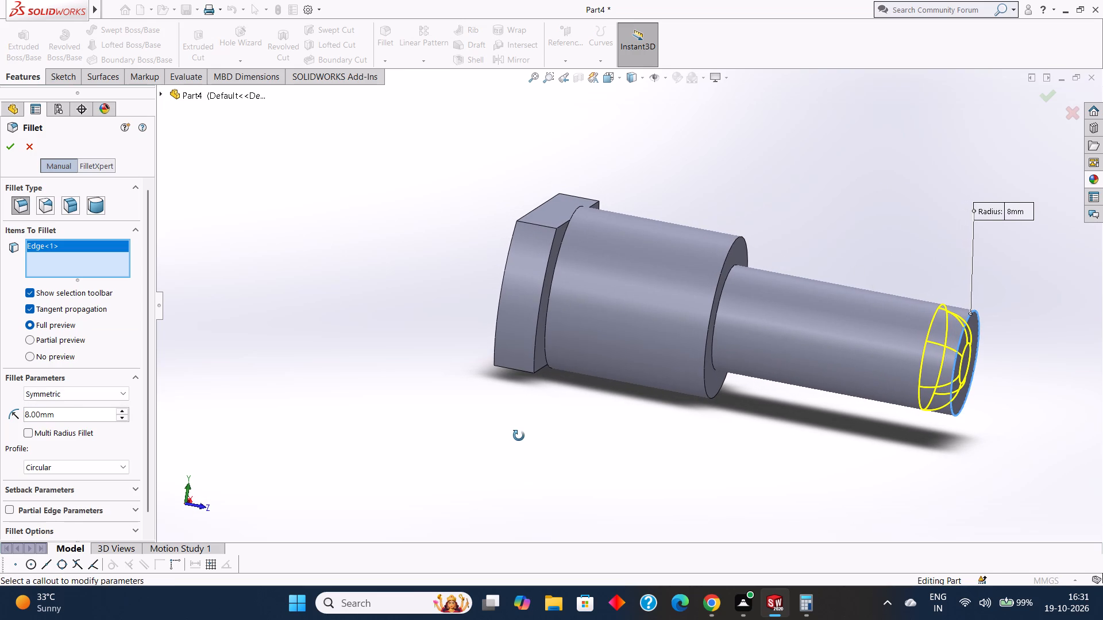
middle_click_drag(519, 436, 518, 431)
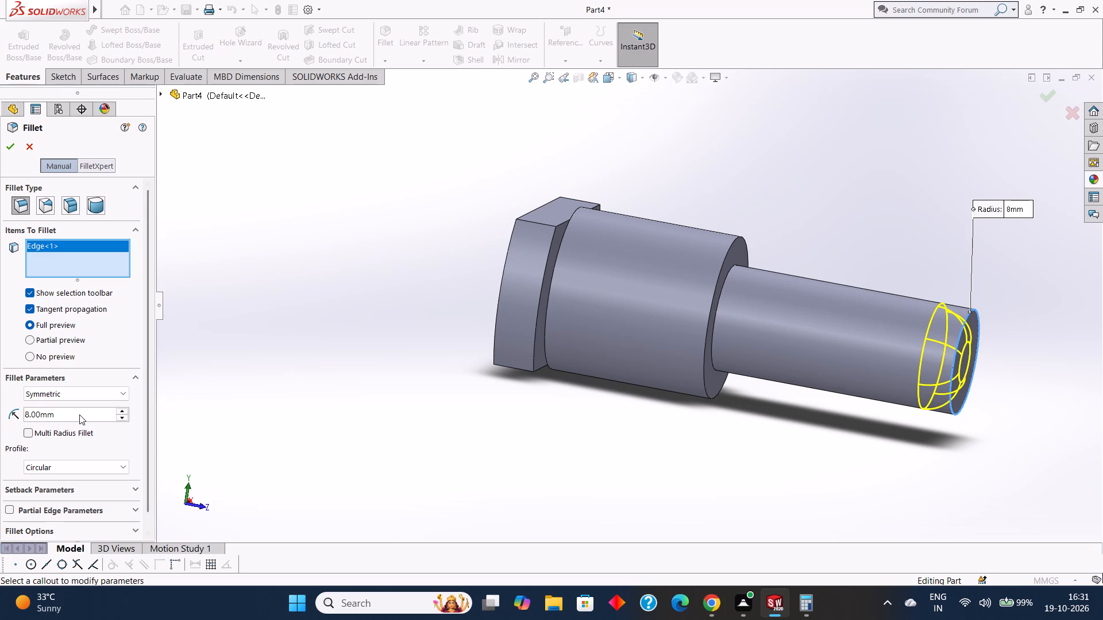
left_click(74, 411)
left_click_drag(77, 416, 16, 416)
key("3")
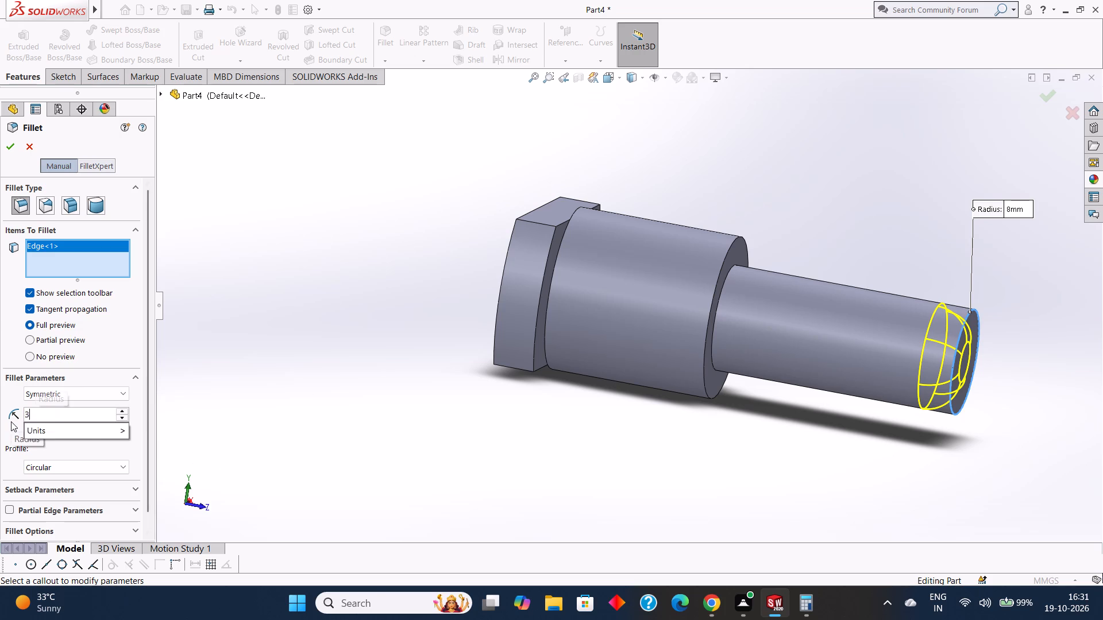
key("Return")
middle_click_drag(884, 451, 898, 535)
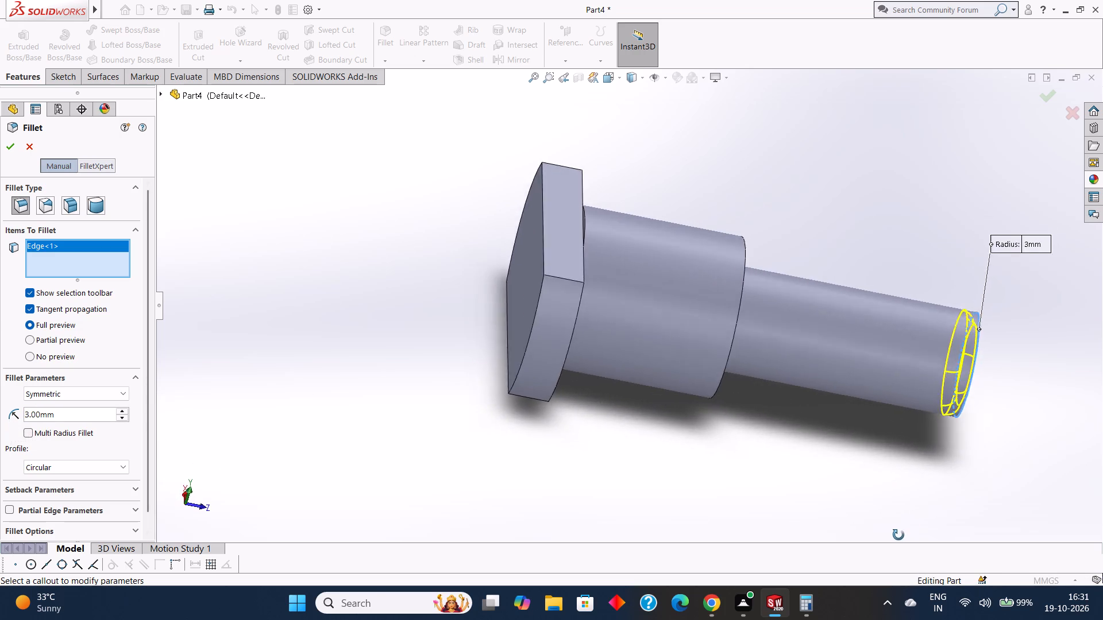
middle_click_drag(898, 535, 880, 519)
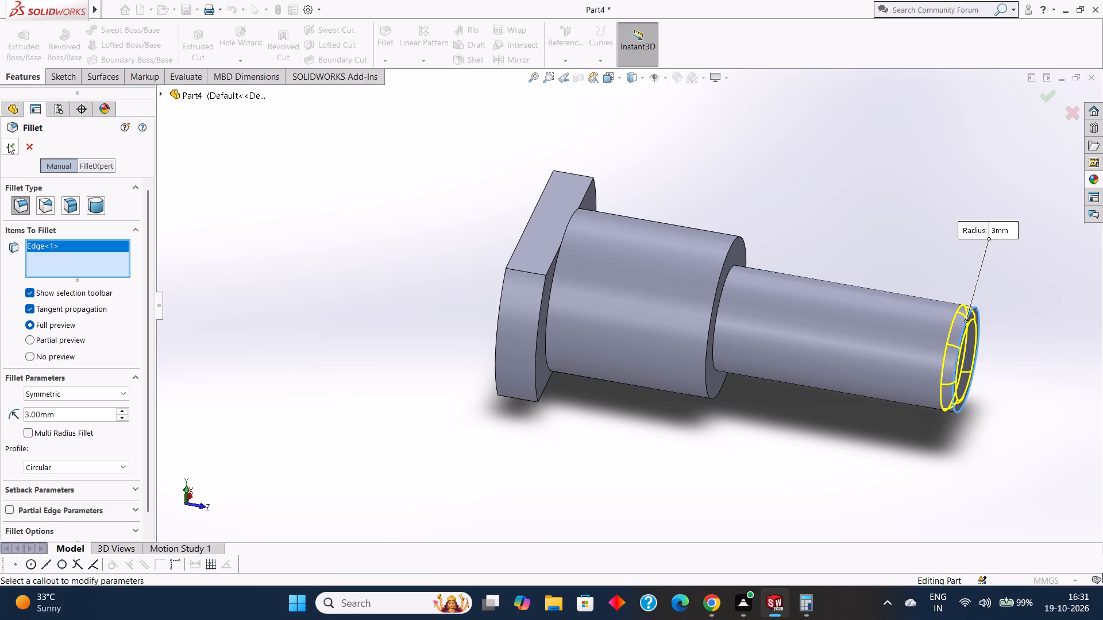
left_click(8, 144)
left_click(350, 308)
Examine the filleted shaft from several angles, including the flatted disc, both bosses and the rounded end.
middle_click_drag(357, 305, 354, 294)
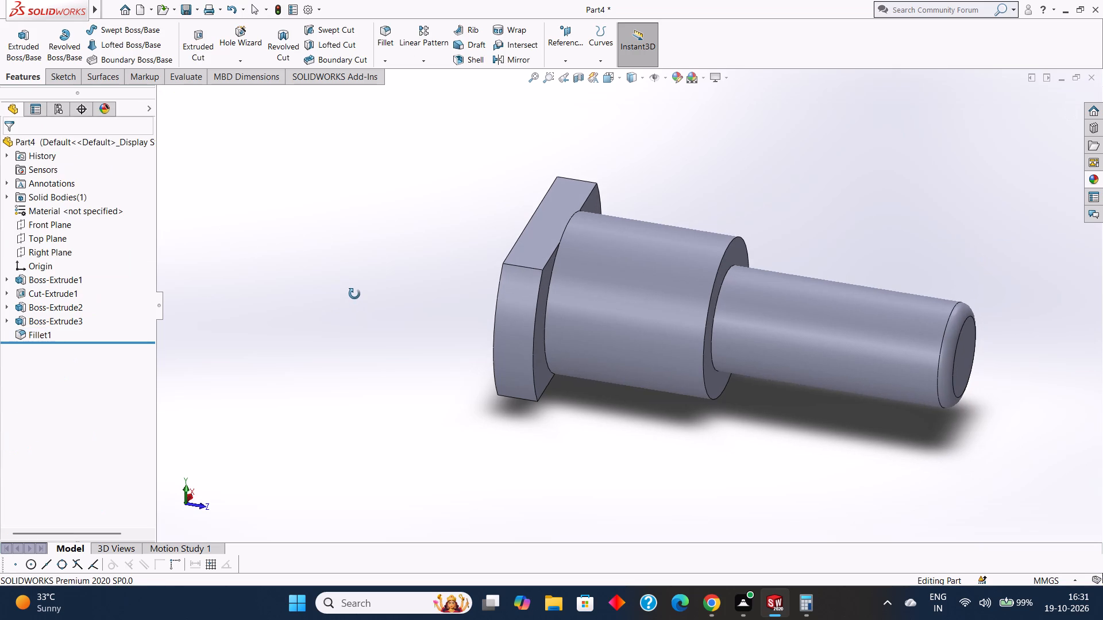
middle_click_drag(354, 294, 355, 280)
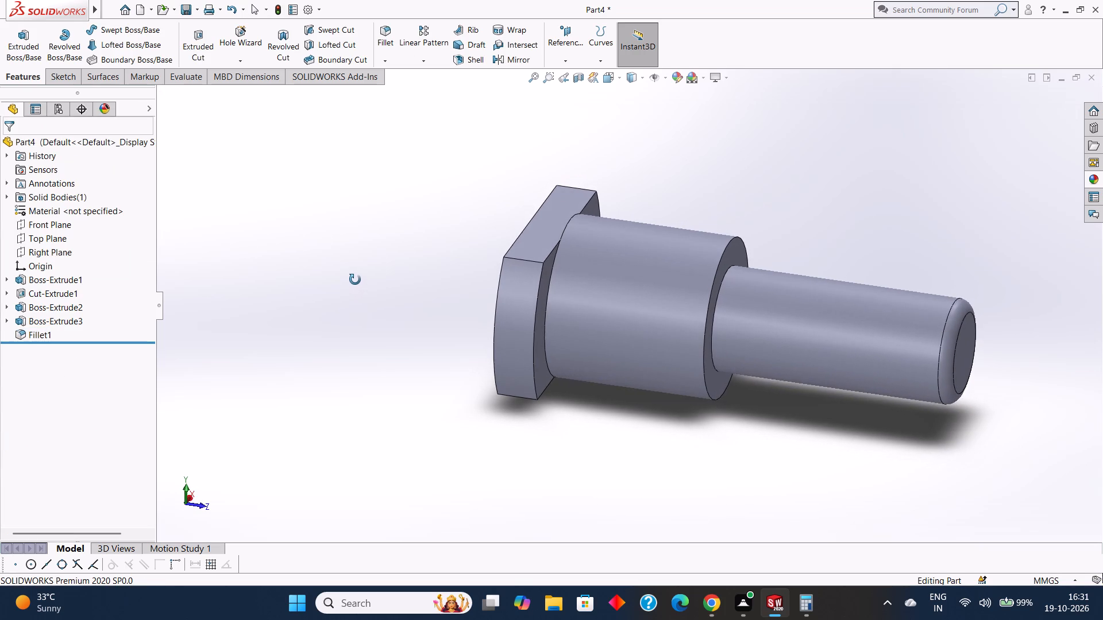
middle_click_drag(355, 280, 361, 292)
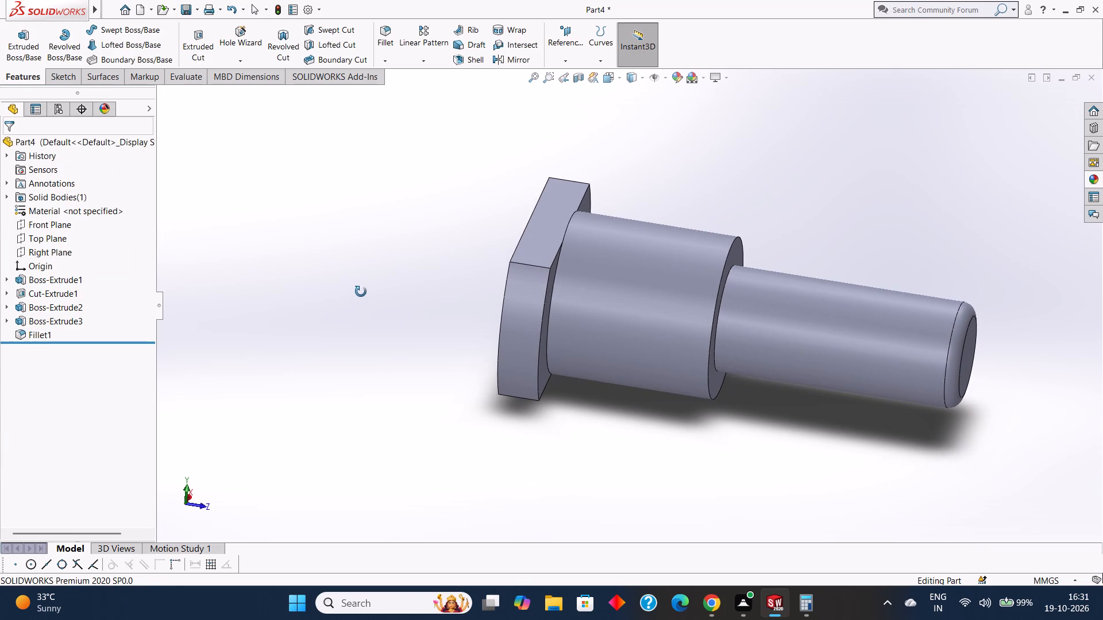
middle_click_drag(361, 292, 369, 302)
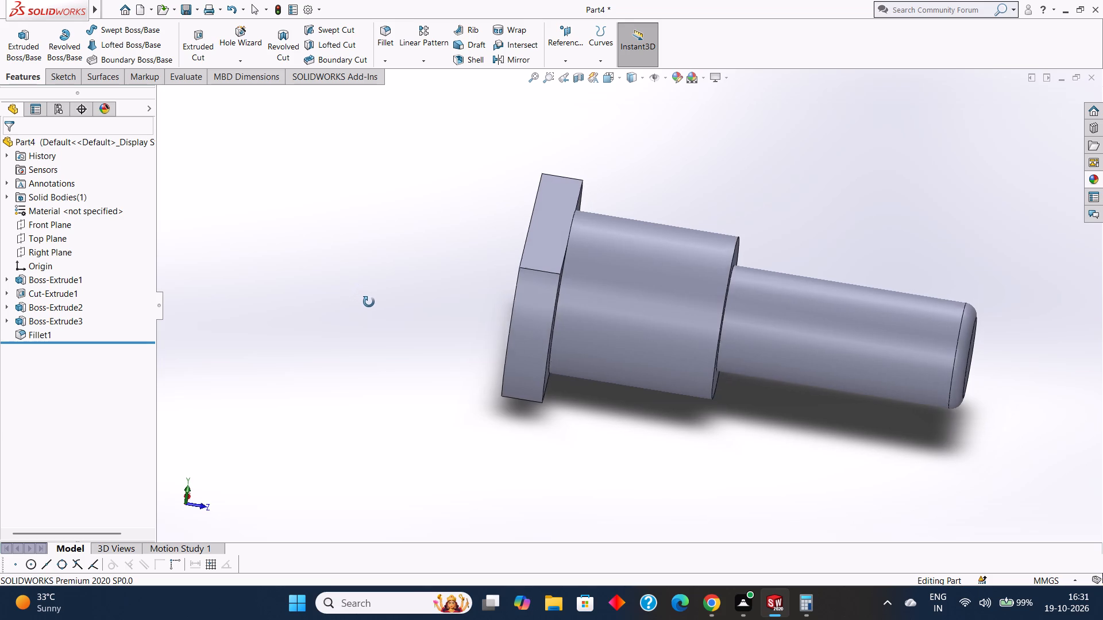
middle_click_drag(369, 302, 375, 283)
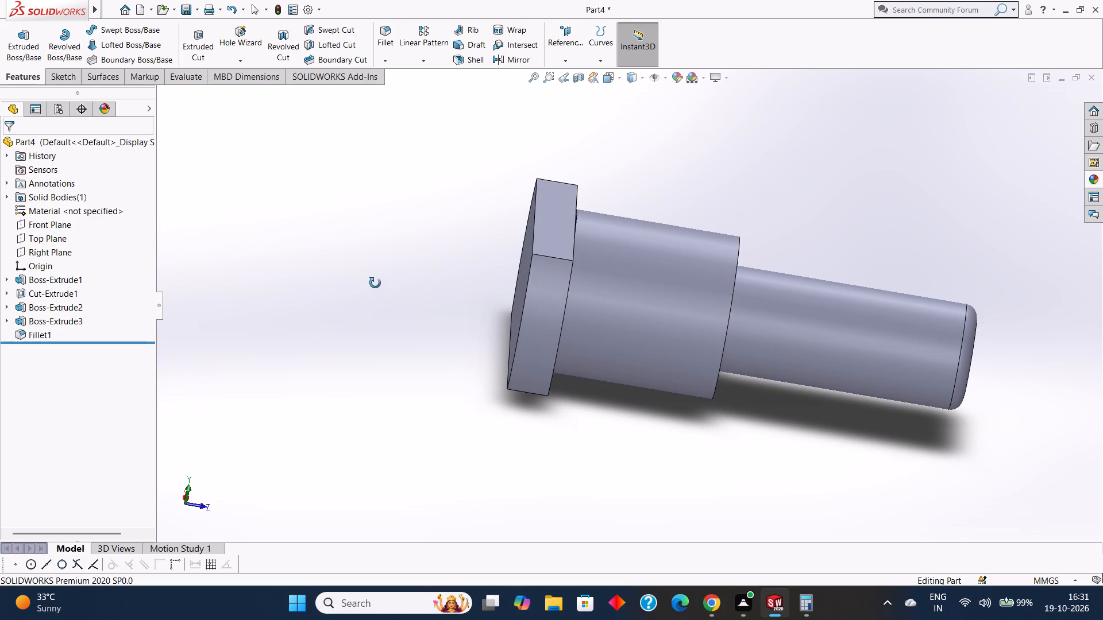
middle_click_drag(375, 283, 385, 286)
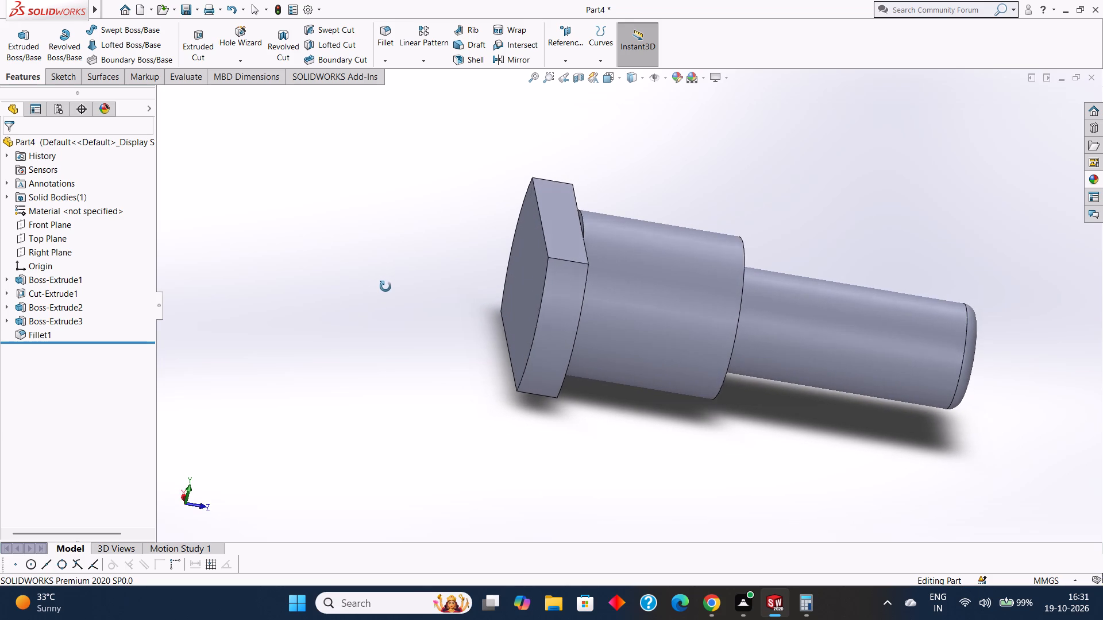
middle_click_drag(385, 286, 449, 156)
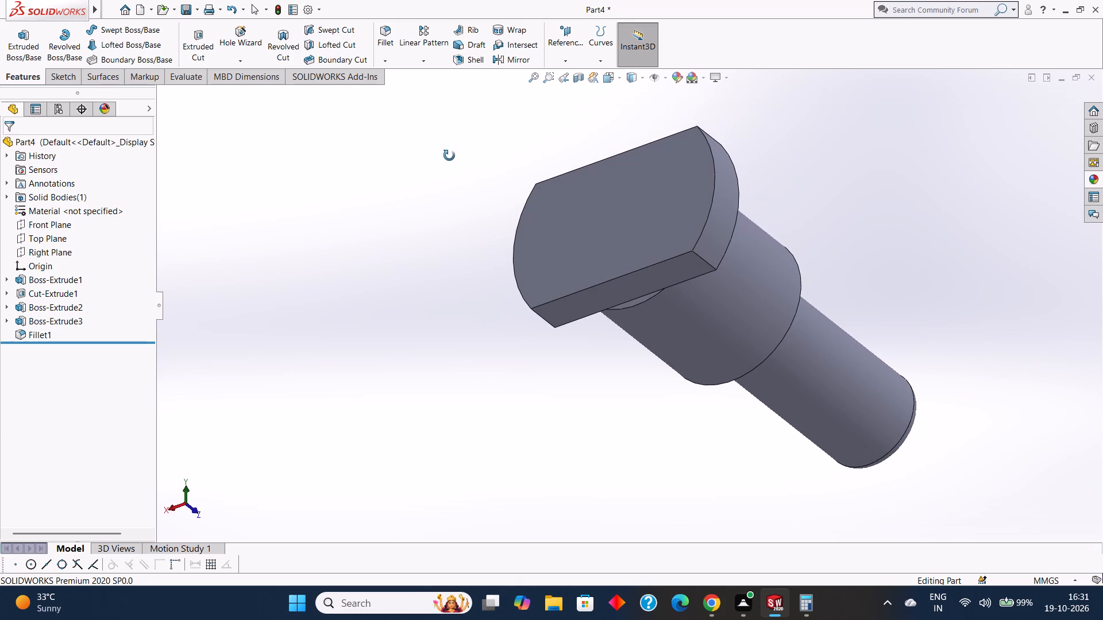
middle_click_drag(449, 156, 446, 139)
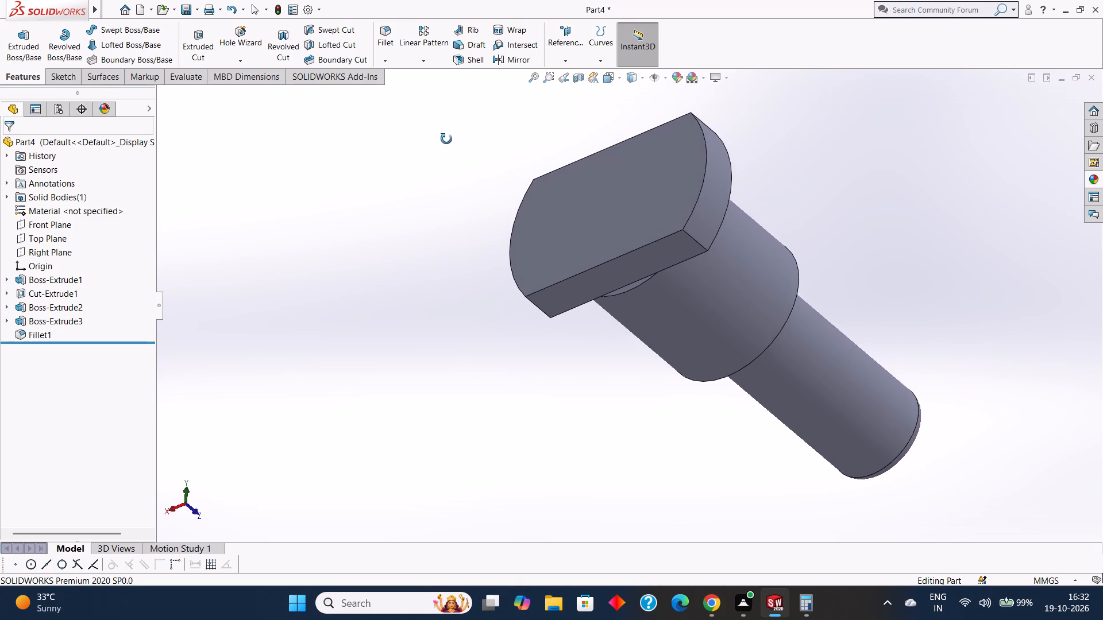
middle_click_drag(446, 139, 404, 93)
middle_click_drag(455, 201, 484, 173)
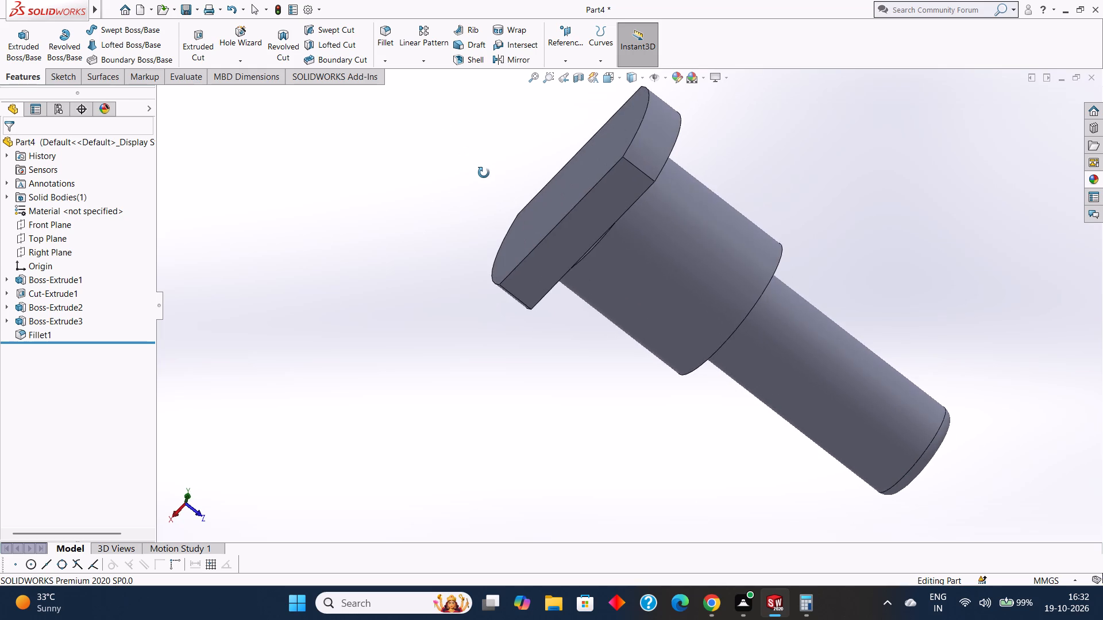
middle_click_drag(484, 173, 445, 153)
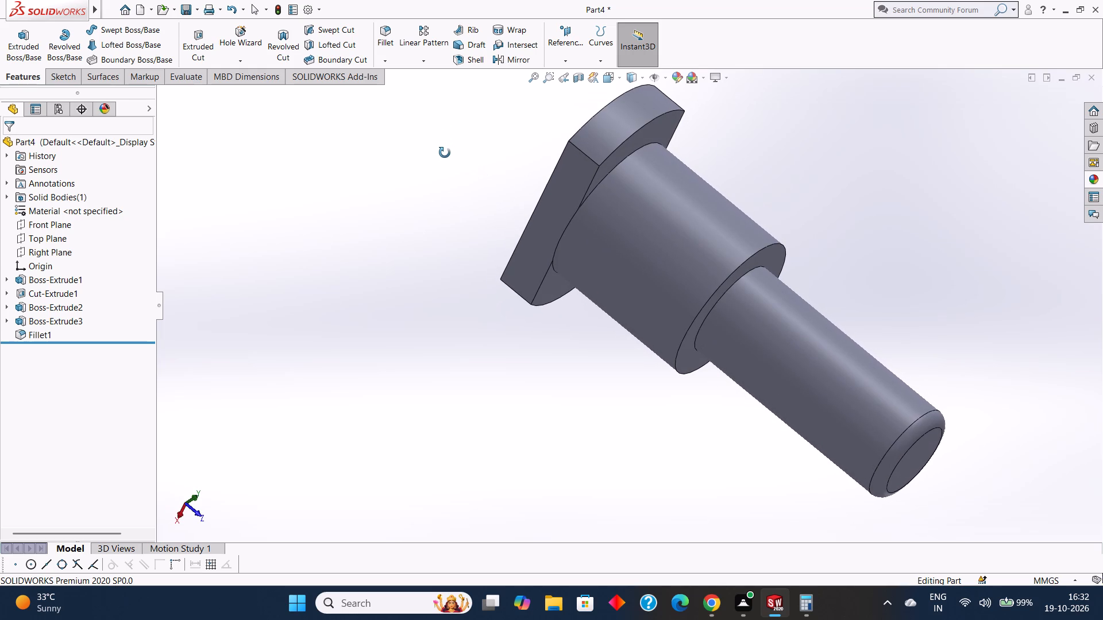
middle_click_drag(445, 153, 446, 154)
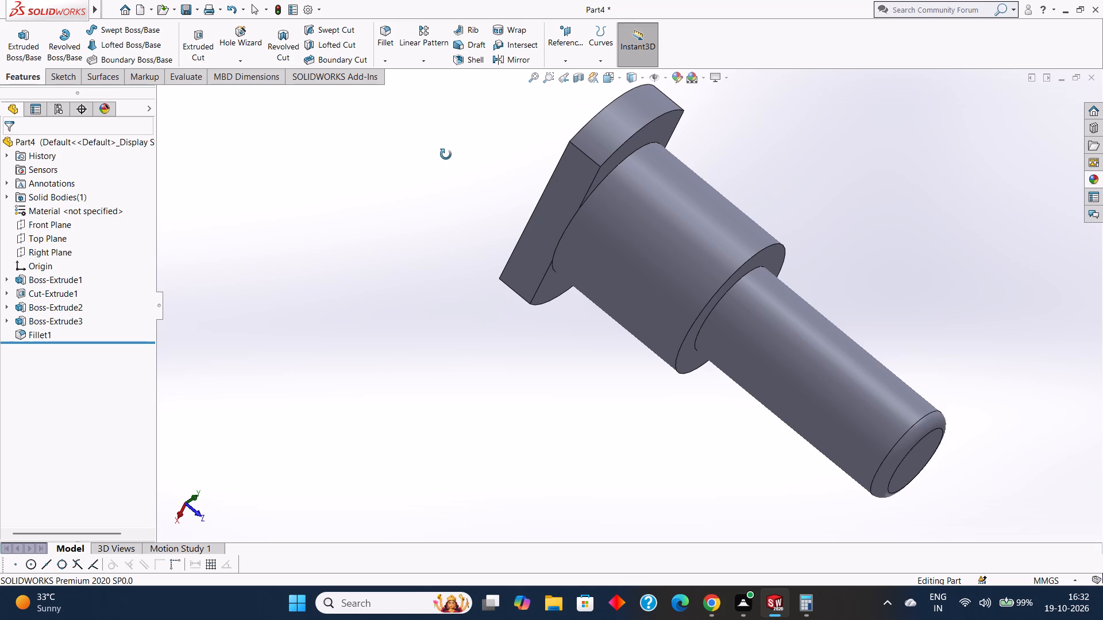
middle_click_drag(446, 154, 433, 113)
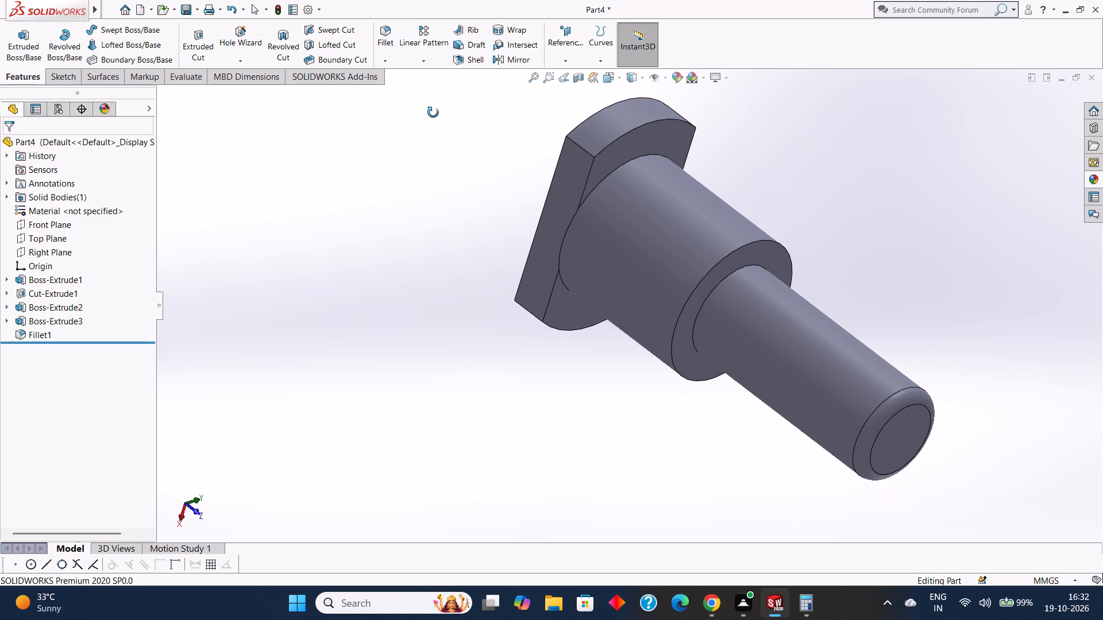
middle_click_drag(433, 113, 434, 115)
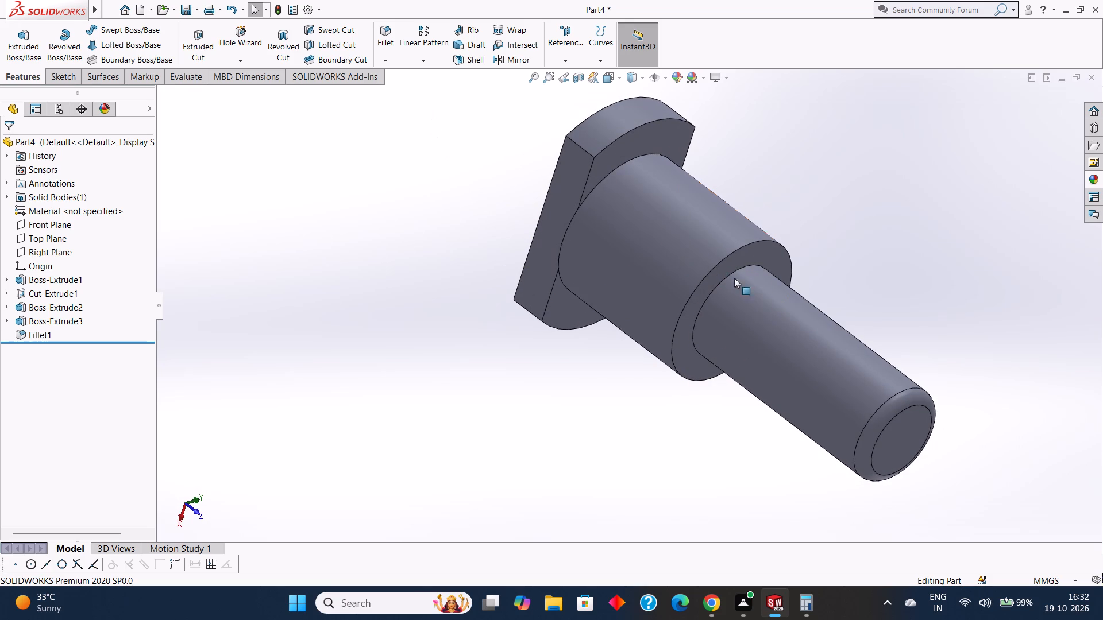
middle_click_drag(425, 285, 428, 268)
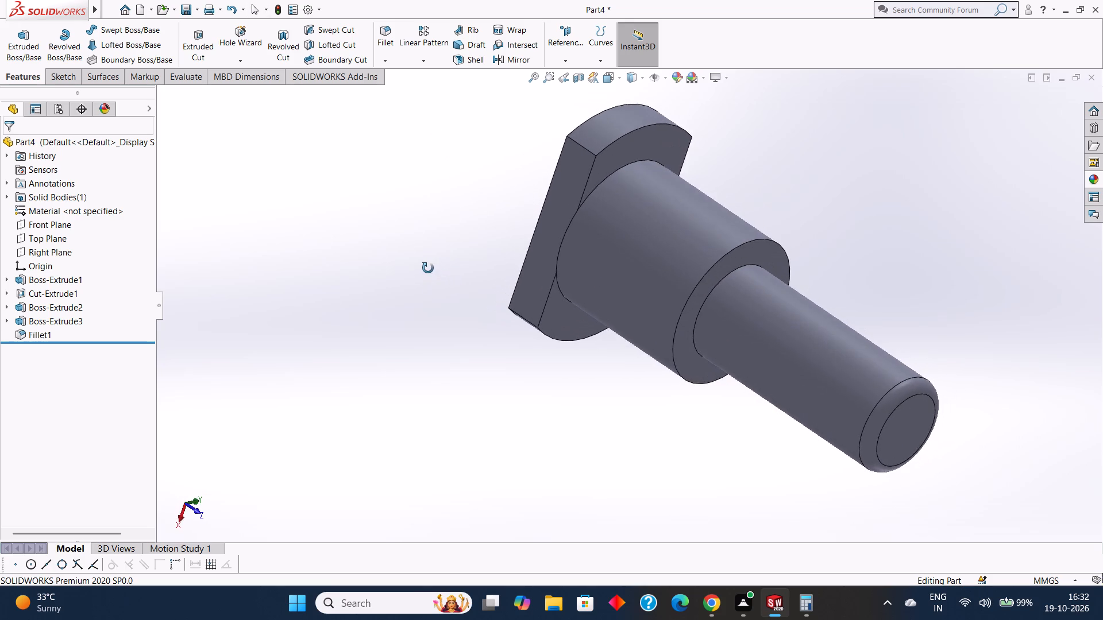
middle_click_drag(428, 268, 435, 273)
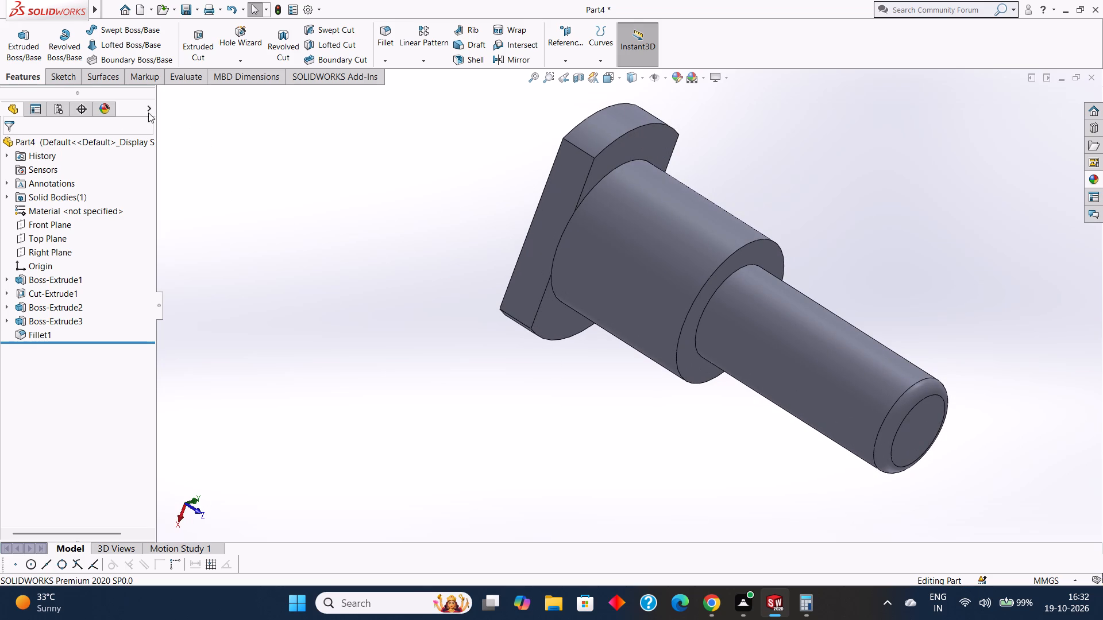
Create a reference plane from the Right Plane with a 0 mm offset distance.
left_click(64, 73)
left_click(28, 73)
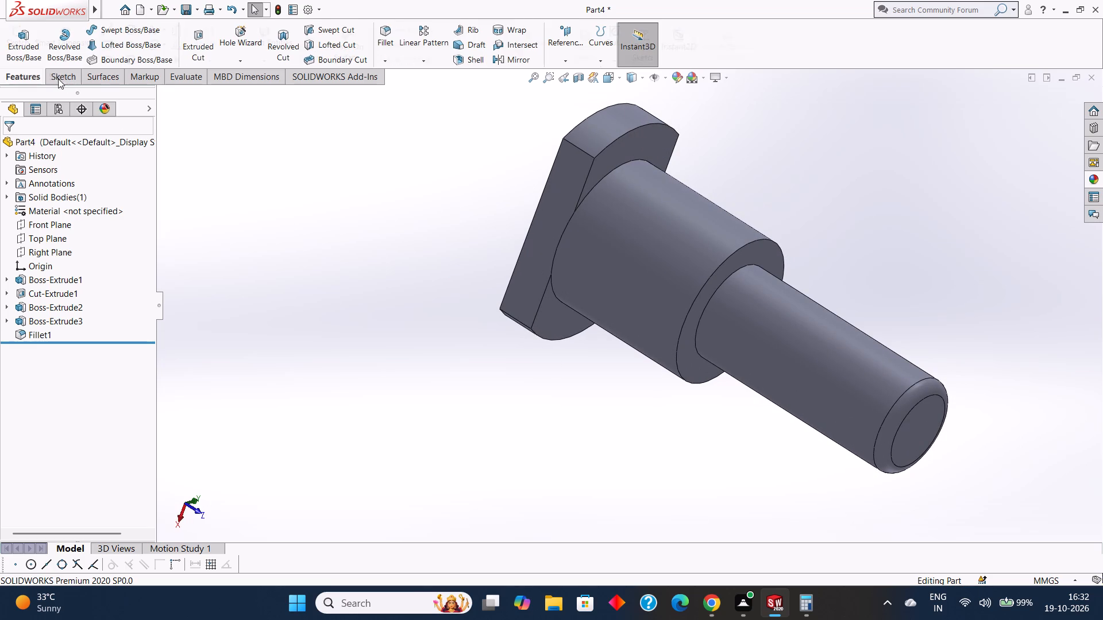
left_click(569, 59)
left_click(580, 74)
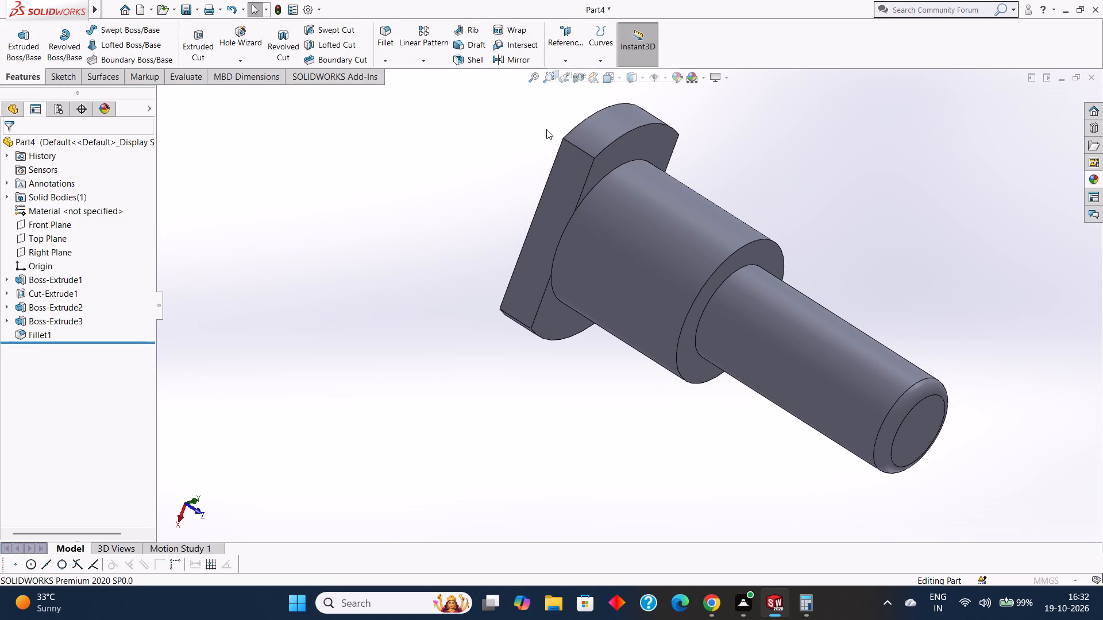
left_click(163, 94)
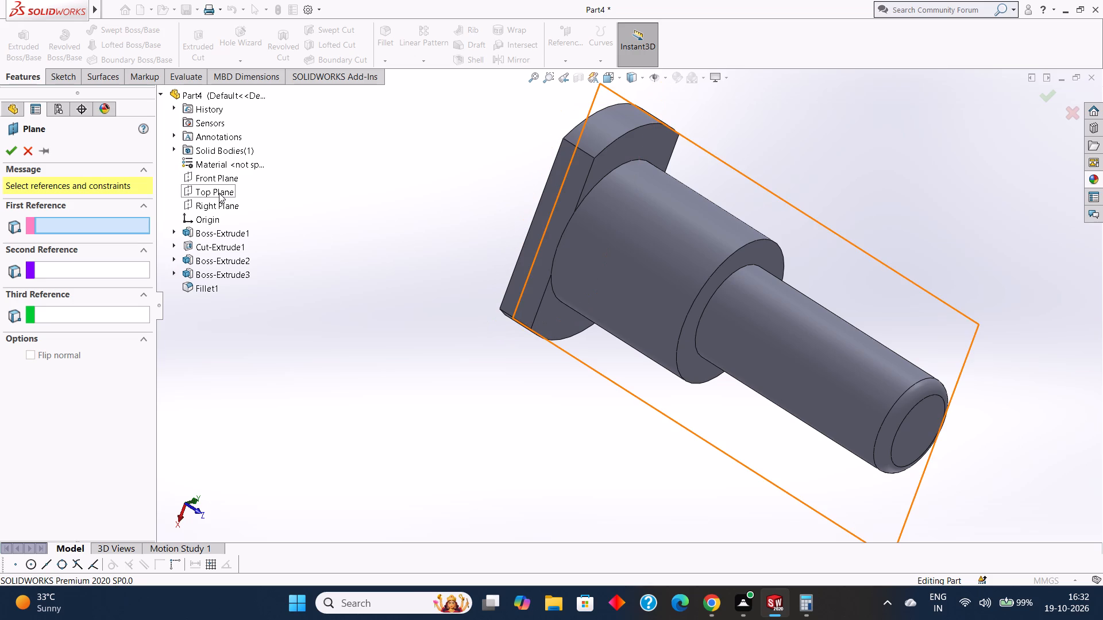
left_click(217, 203)
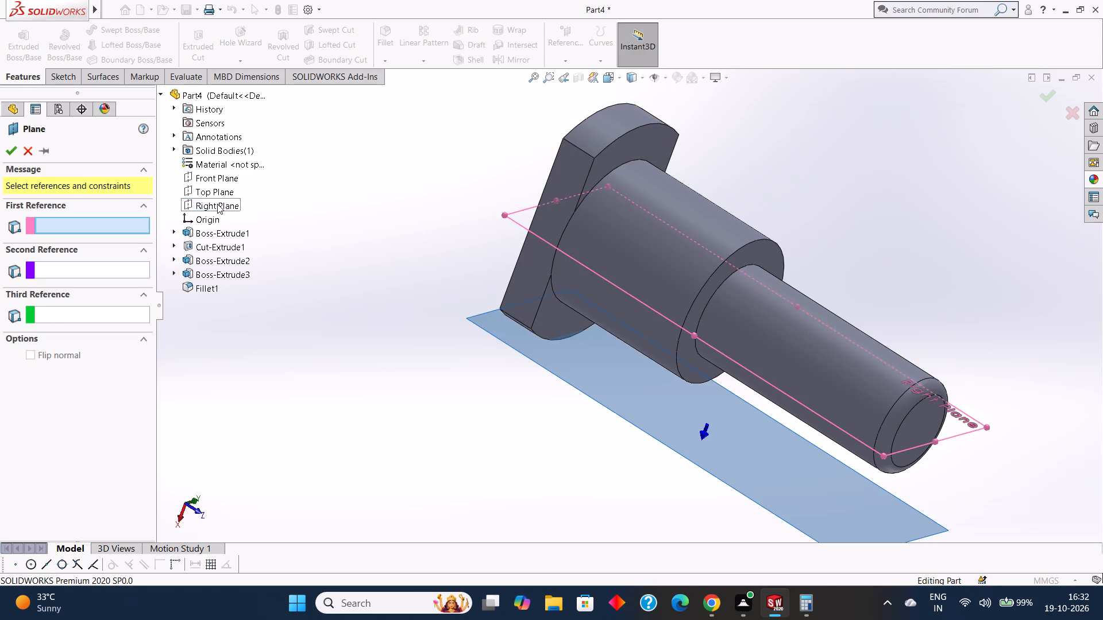
middle_click_drag(310, 255, 373, 266)
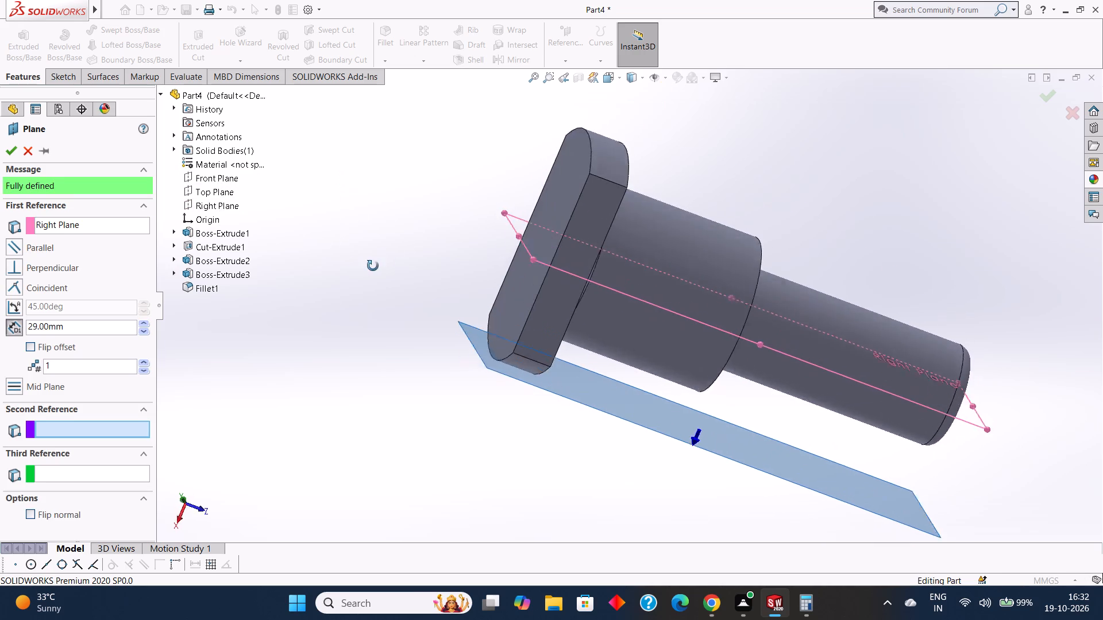
middle_click_drag(373, 266, 344, 240)
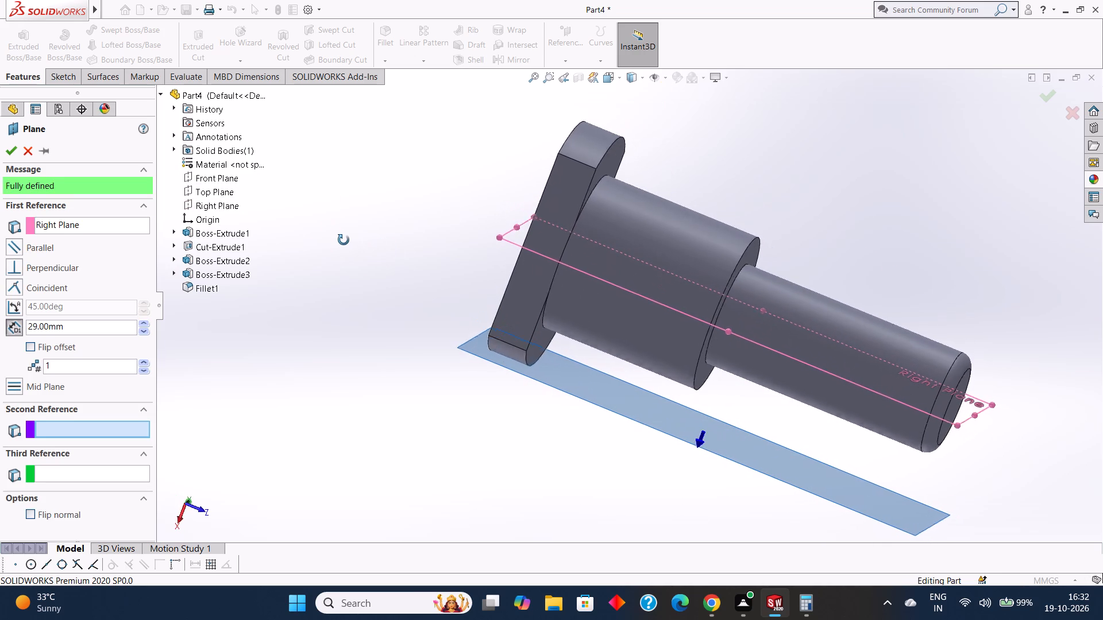
middle_click_drag(344, 240, 362, 249)
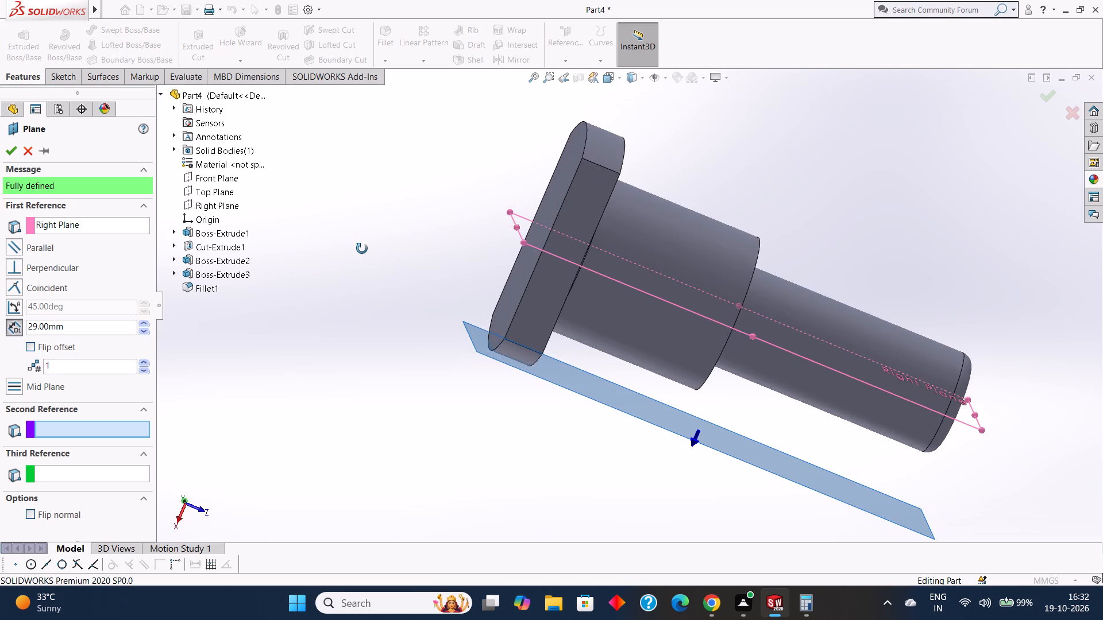
middle_click_drag(362, 249, 367, 345)
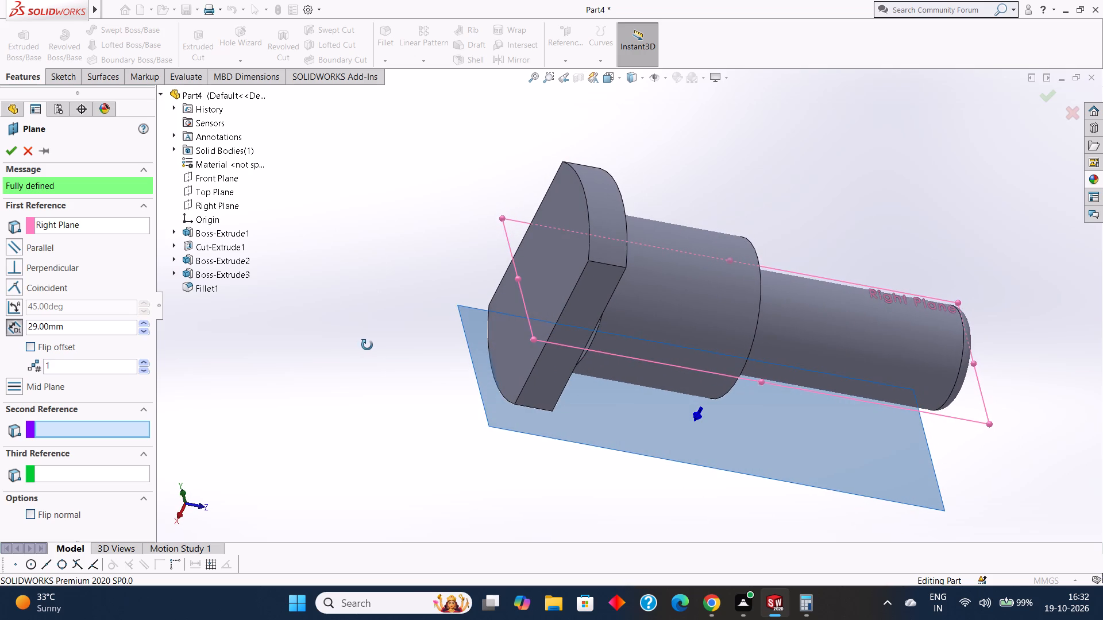
middle_click_drag(367, 345, 371, 349)
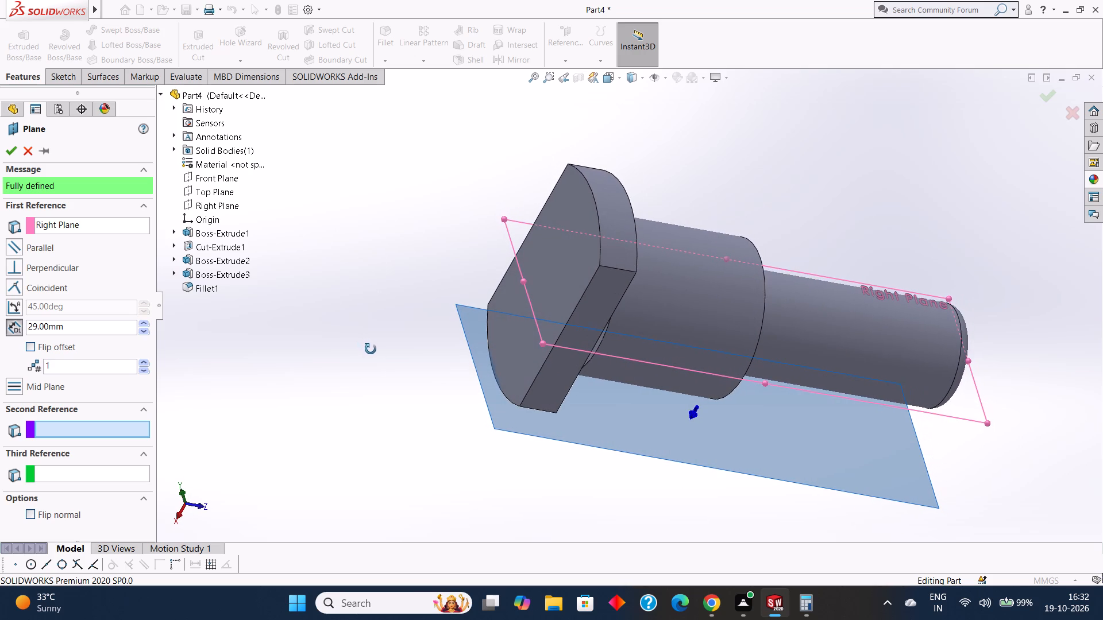
middle_click_drag(371, 349, 356, 381)
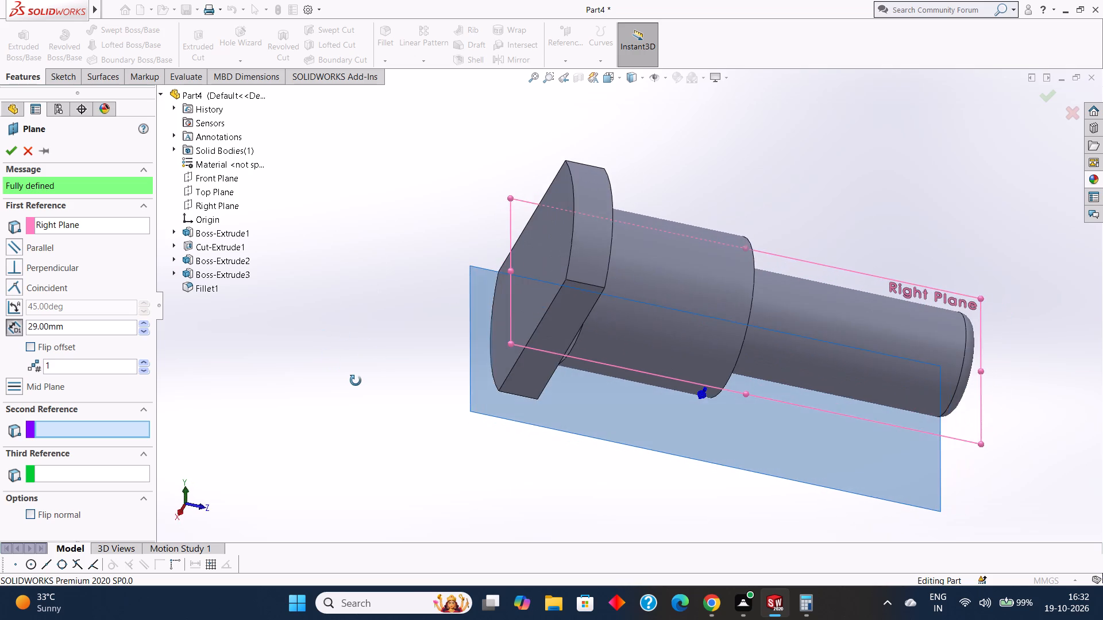
middle_click_drag(356, 381, 321, 367)
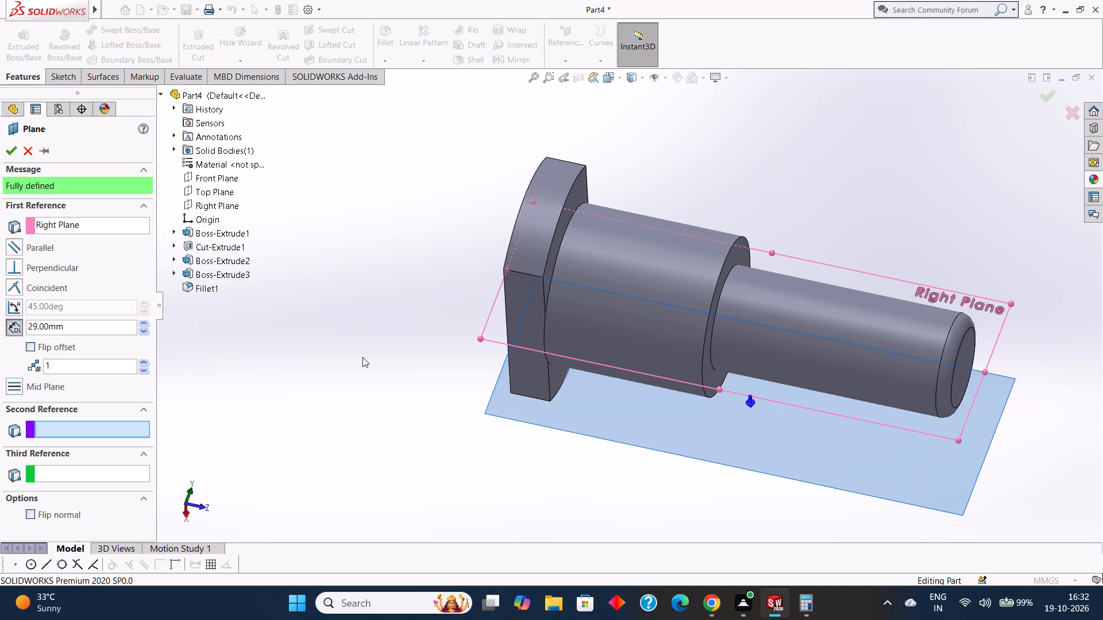
middle_click_drag(362, 343, 361, 215)
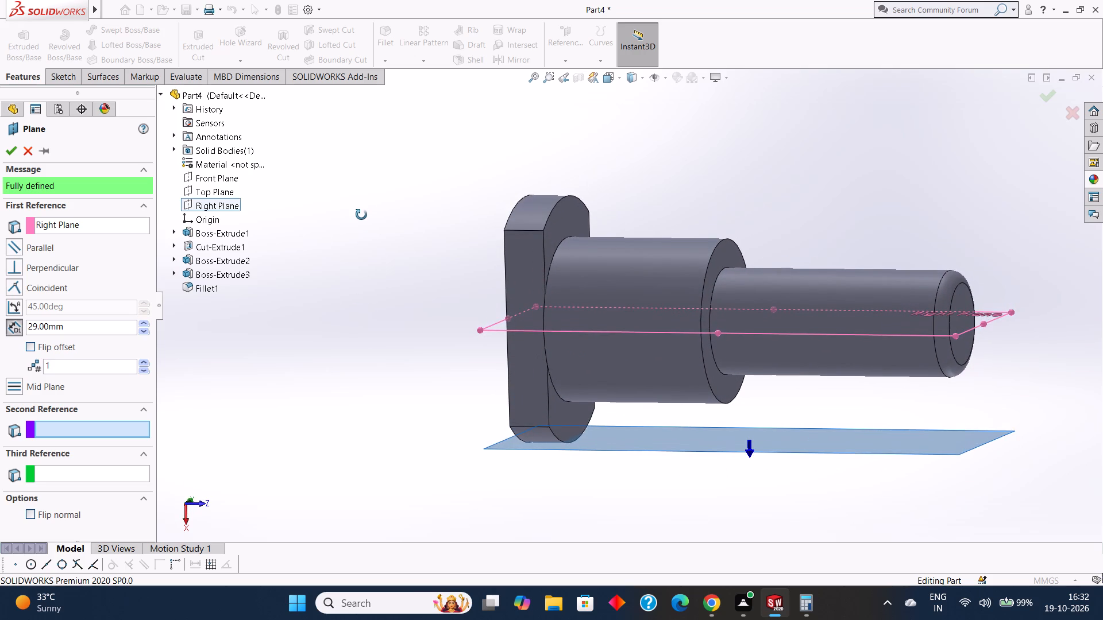
middle_click_drag(361, 215, 411, 360)
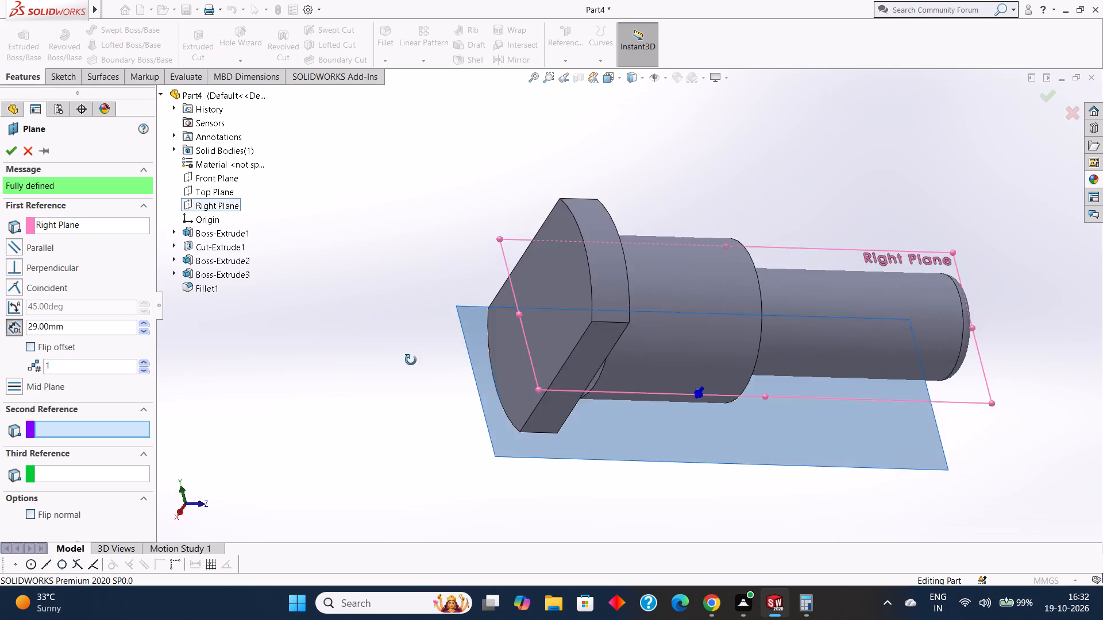
middle_click_drag(411, 360, 380, 344)
left_click(80, 323)
left_click_drag(99, 328, 82, 328)
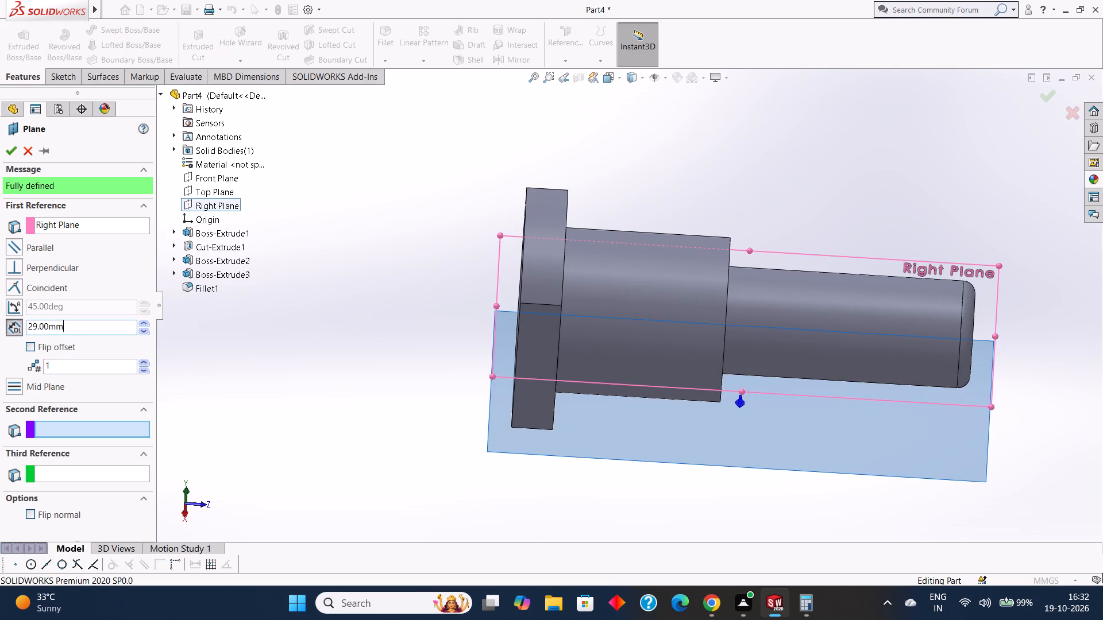
left_click_drag(82, 328, 24, 328)
key("0")
key("Return")
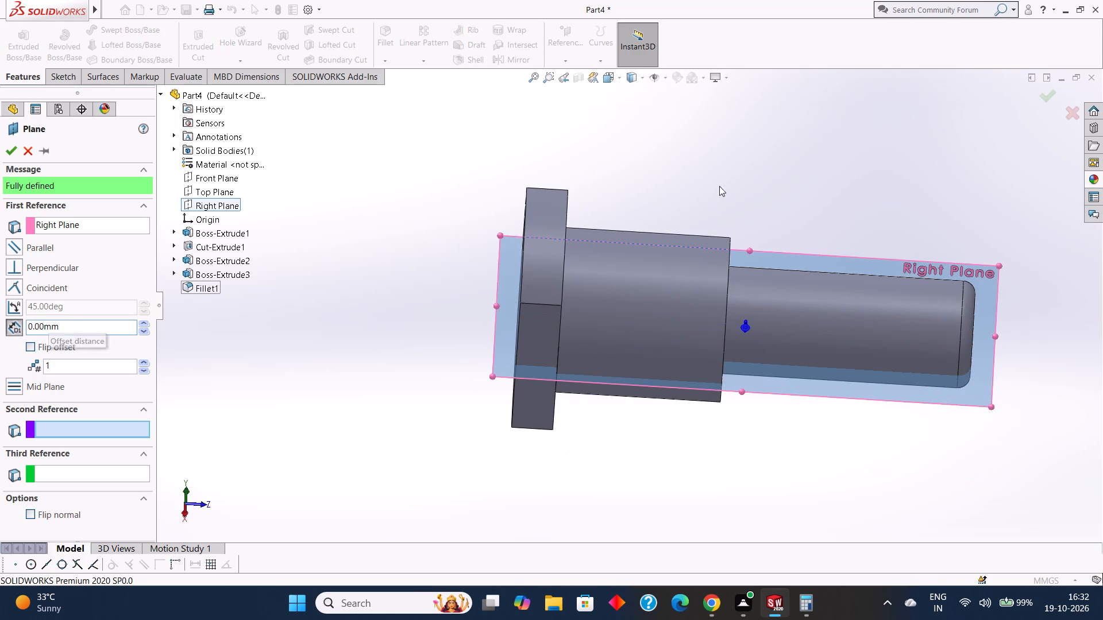
middle_click_drag(908, 224, 904, 211)
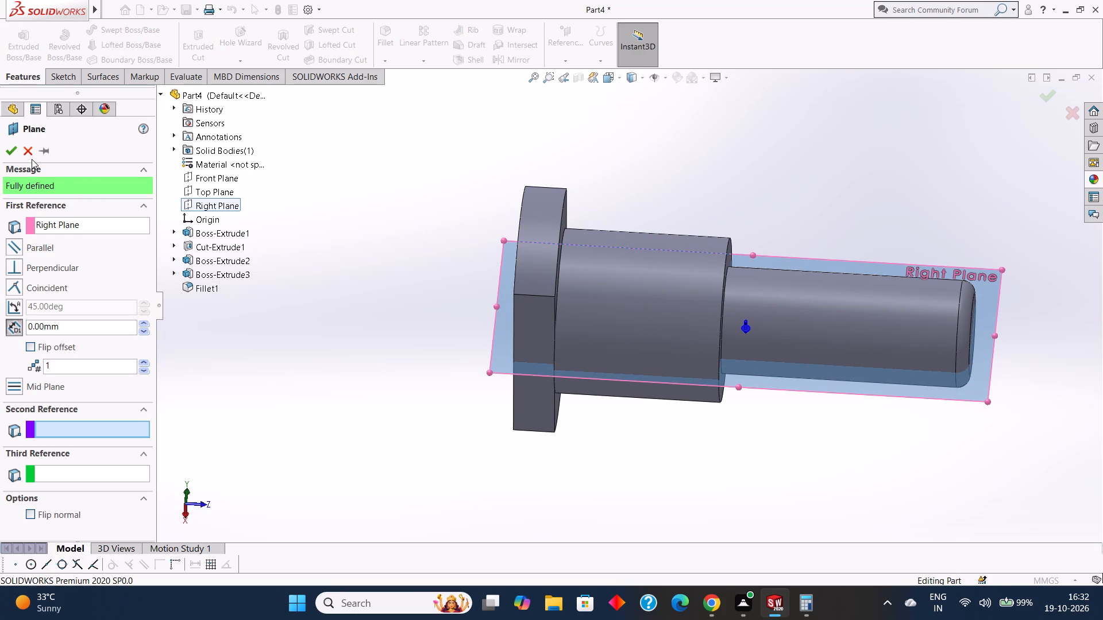
left_click(15, 152)
Open a new sketch on the new reference plane and face it squarely, seen from the Left view.
middle_click_drag(356, 130, 366, 187)
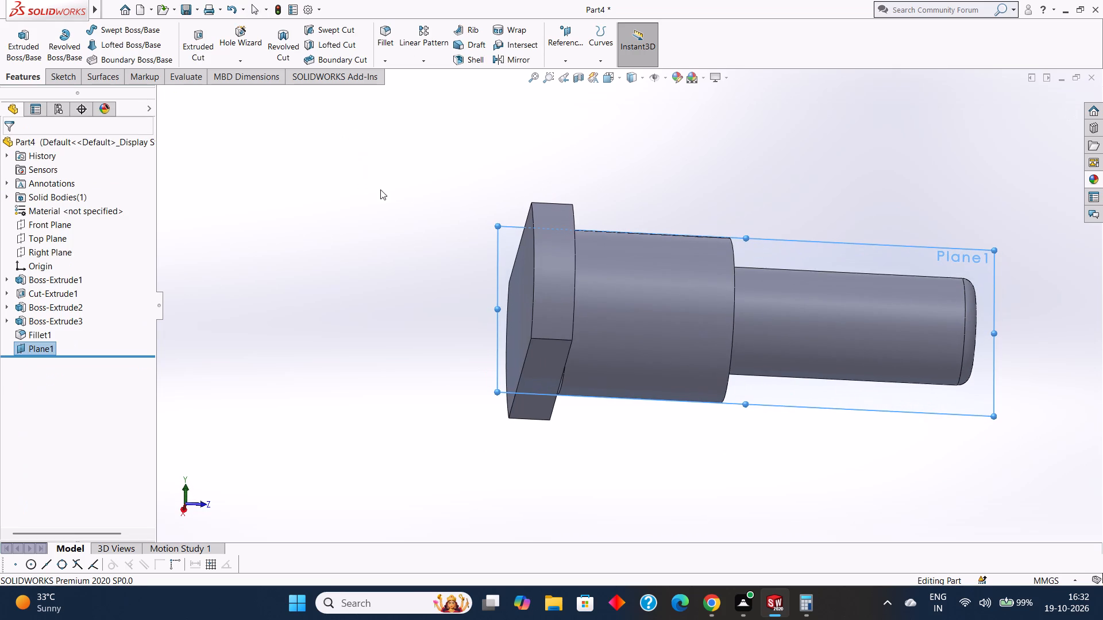
left_click(811, 247)
left_click(865, 212)
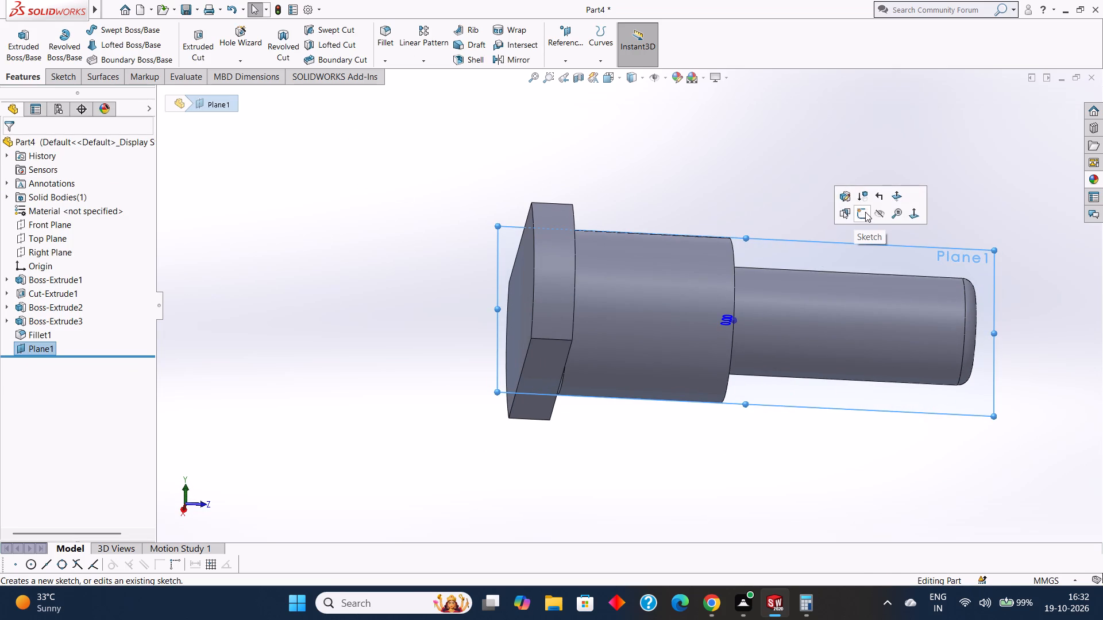
key("ctrl+8")
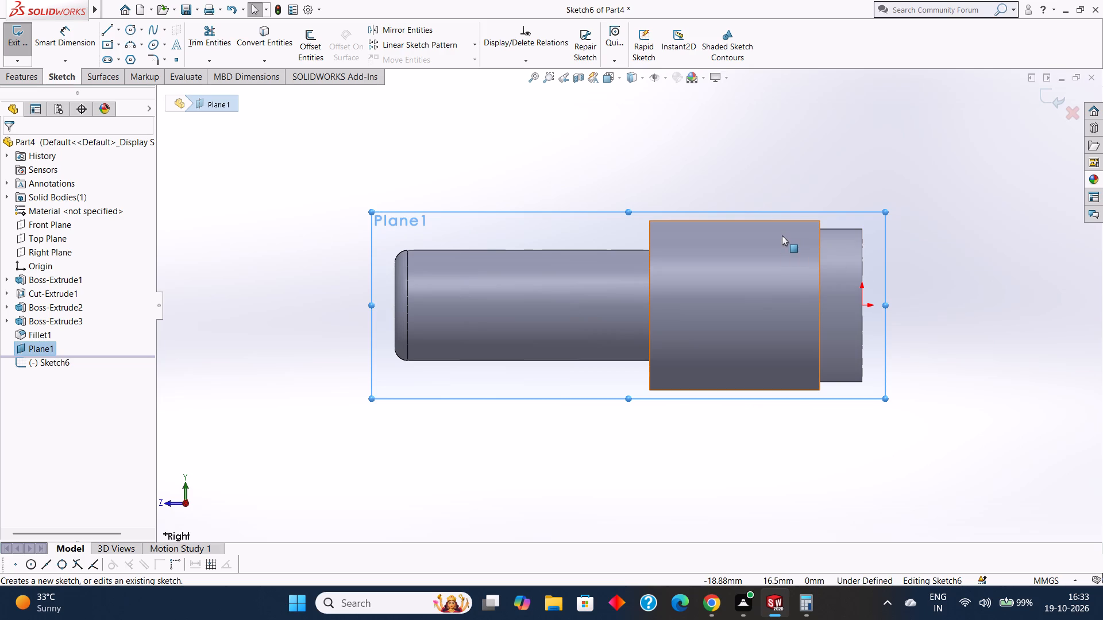
key("ctrl+8")
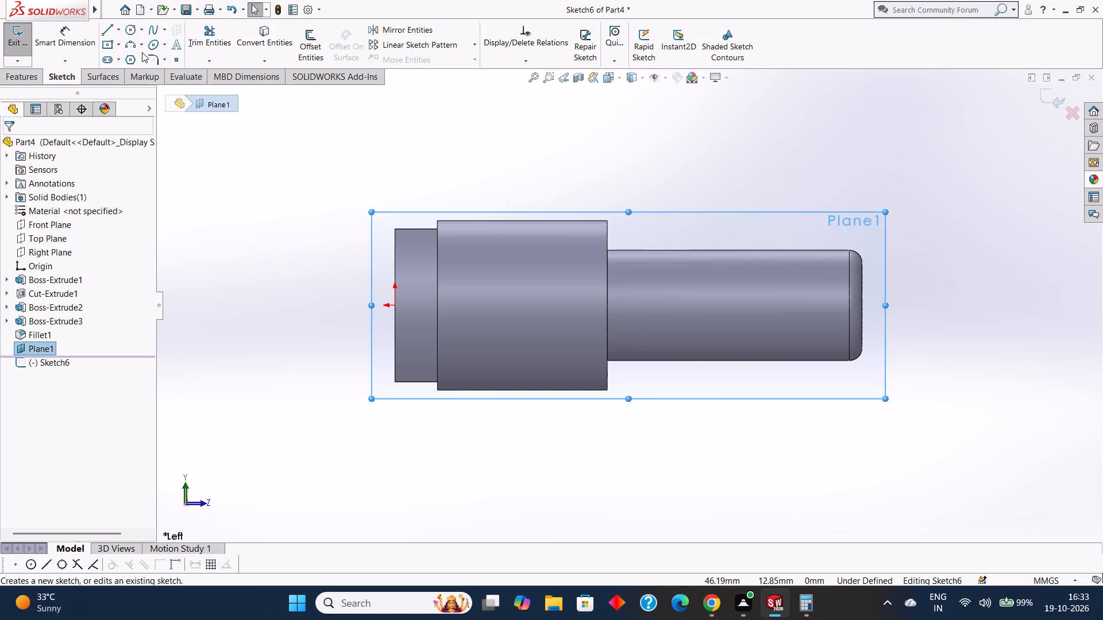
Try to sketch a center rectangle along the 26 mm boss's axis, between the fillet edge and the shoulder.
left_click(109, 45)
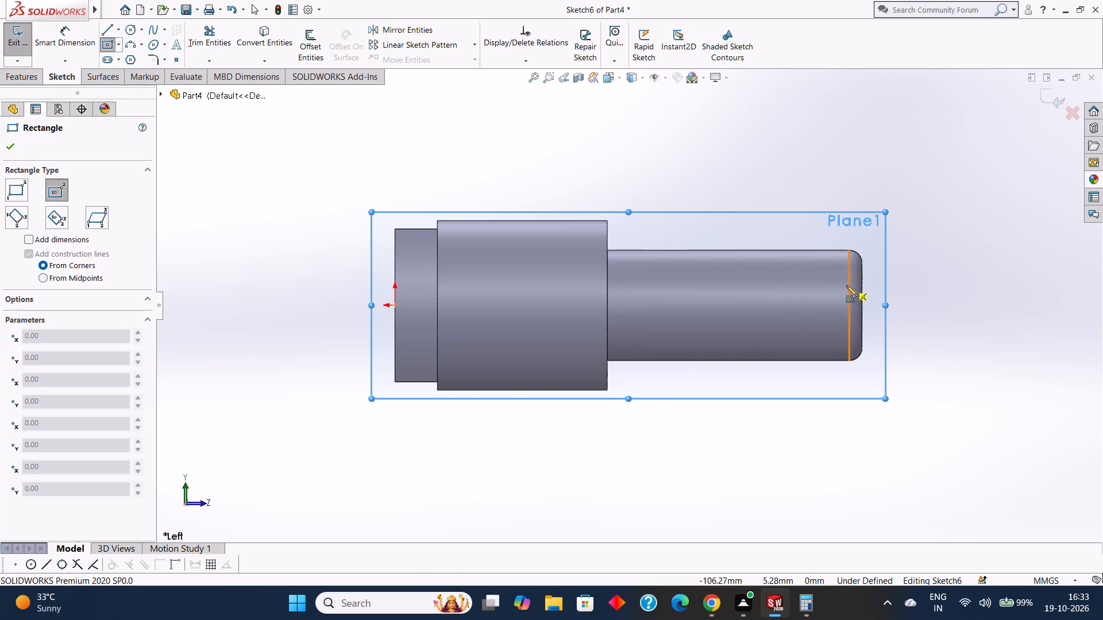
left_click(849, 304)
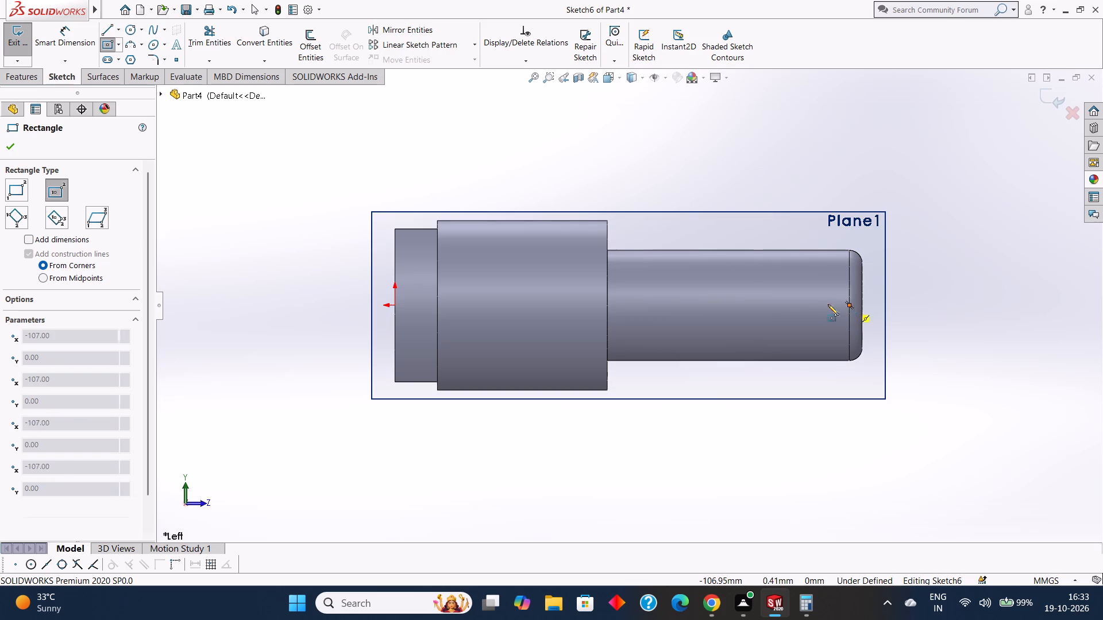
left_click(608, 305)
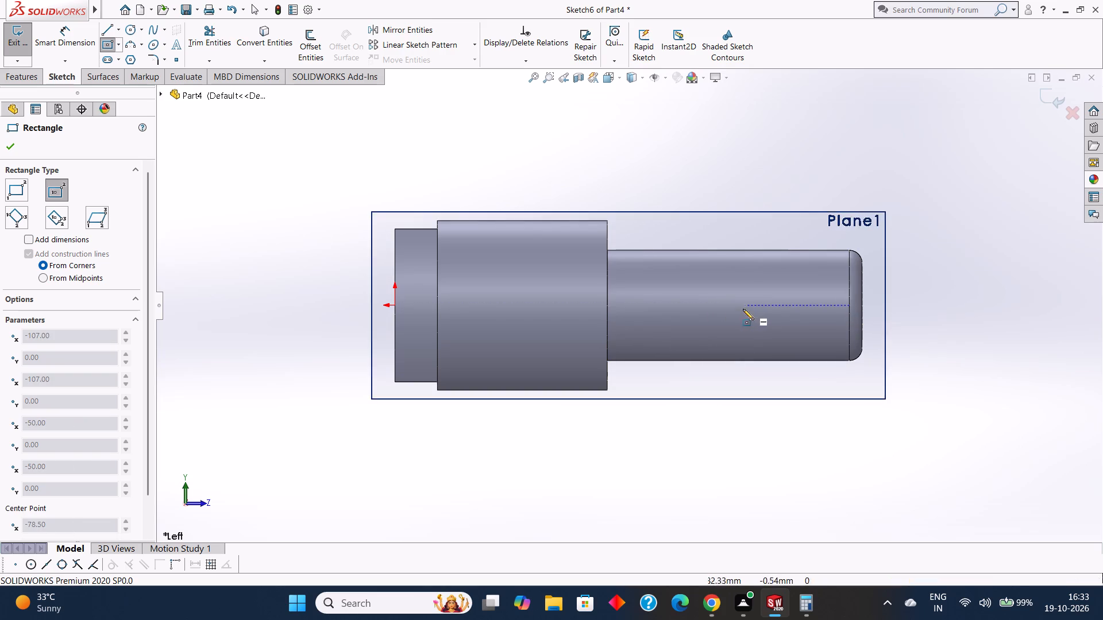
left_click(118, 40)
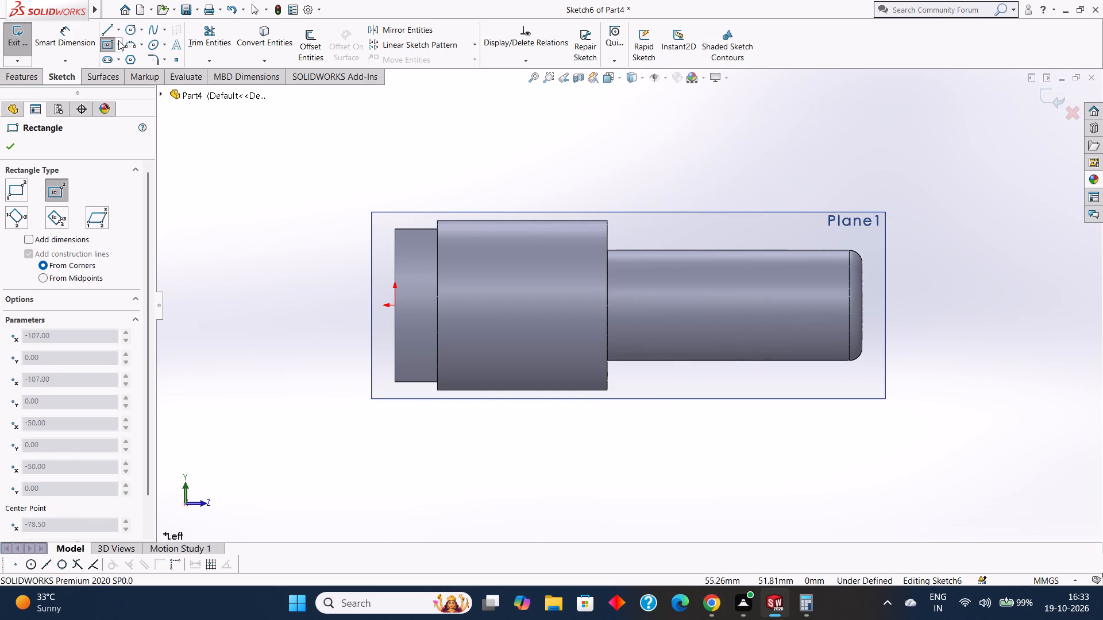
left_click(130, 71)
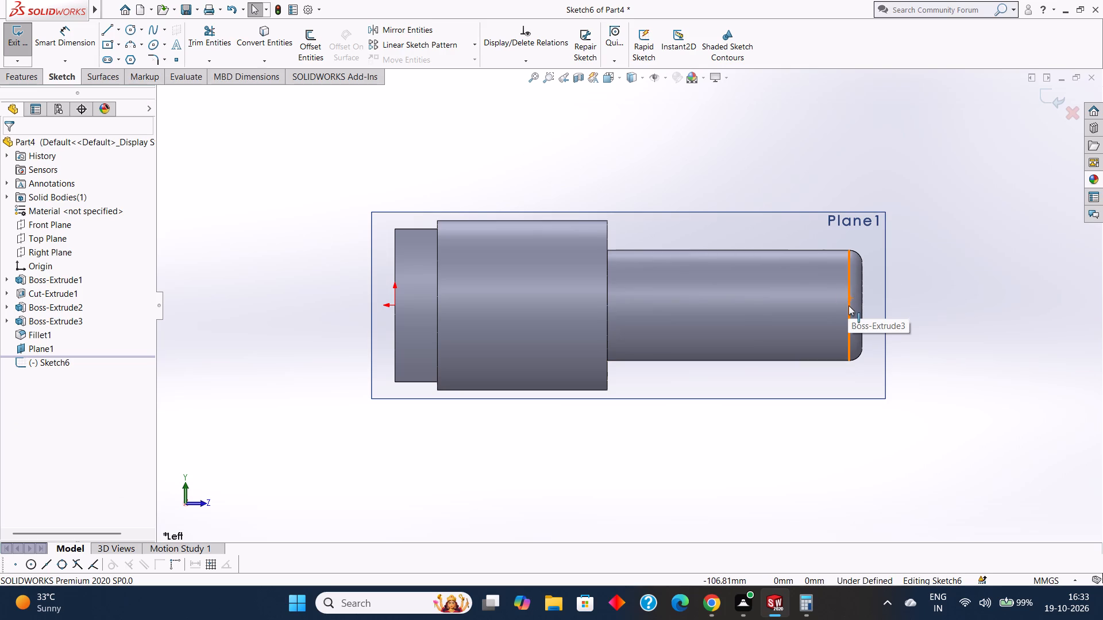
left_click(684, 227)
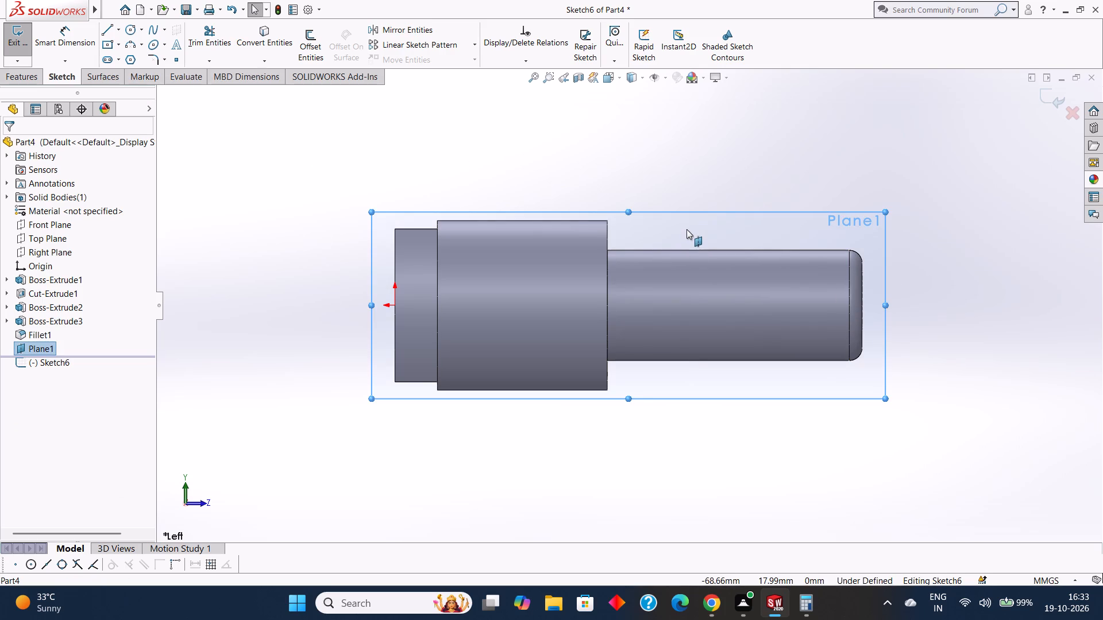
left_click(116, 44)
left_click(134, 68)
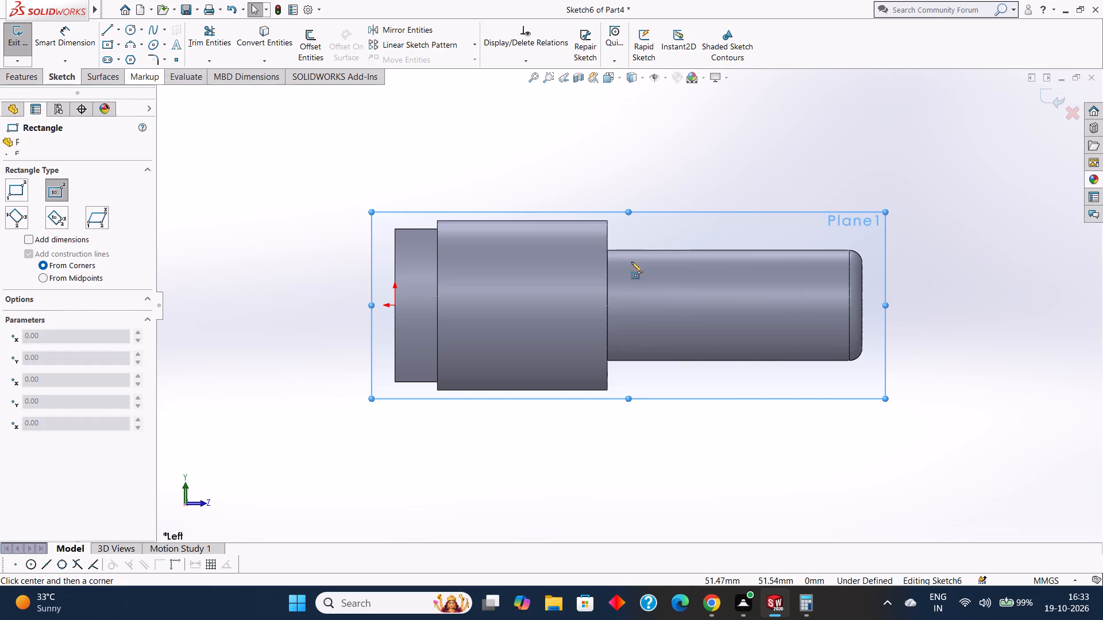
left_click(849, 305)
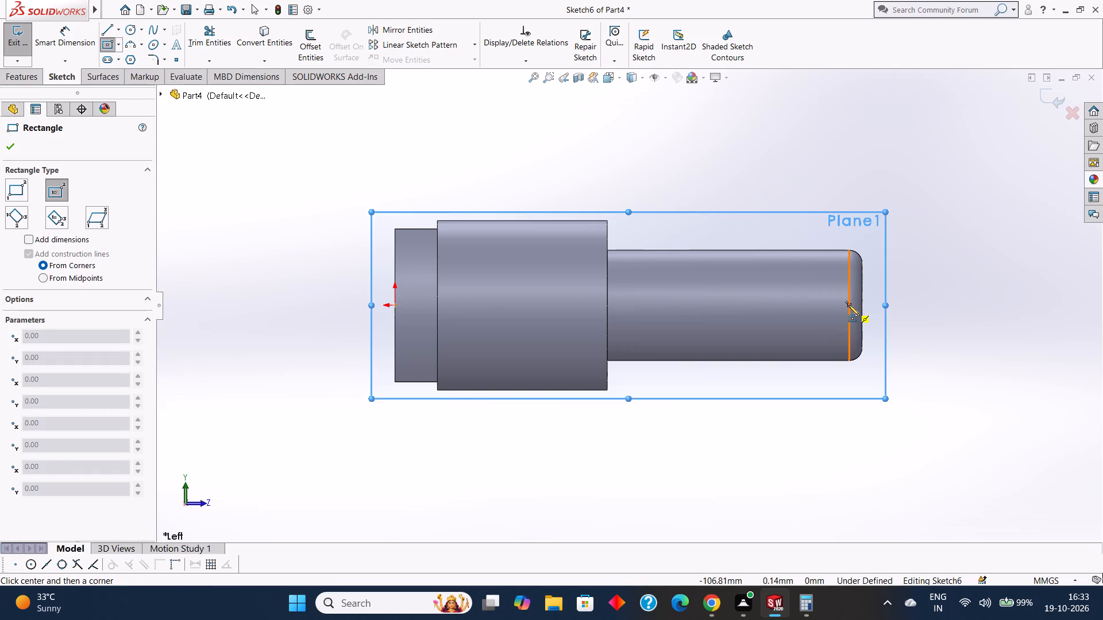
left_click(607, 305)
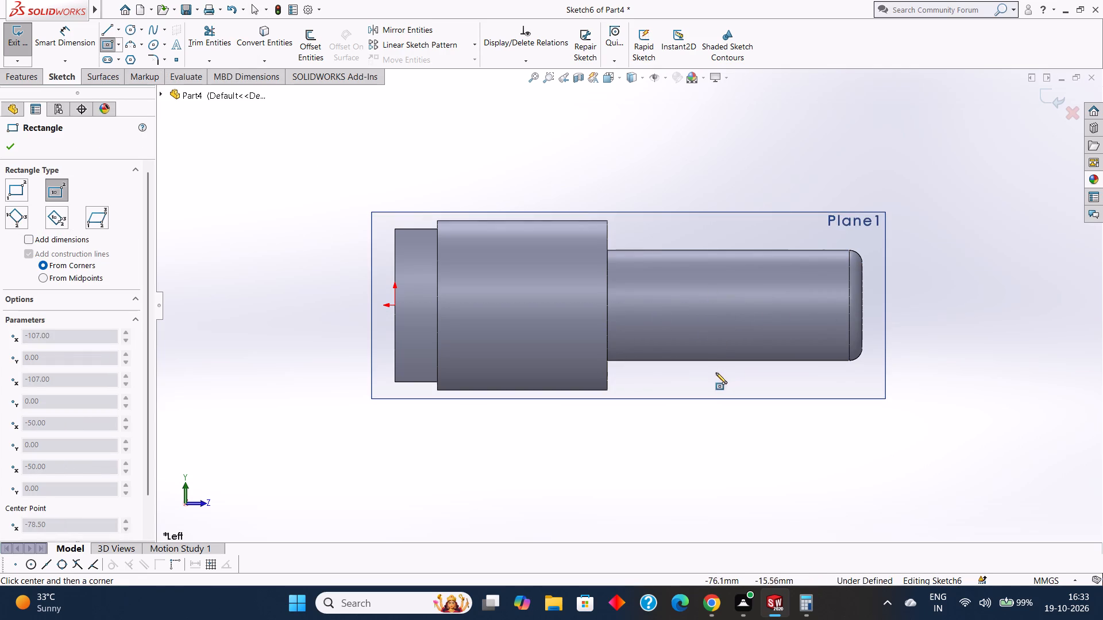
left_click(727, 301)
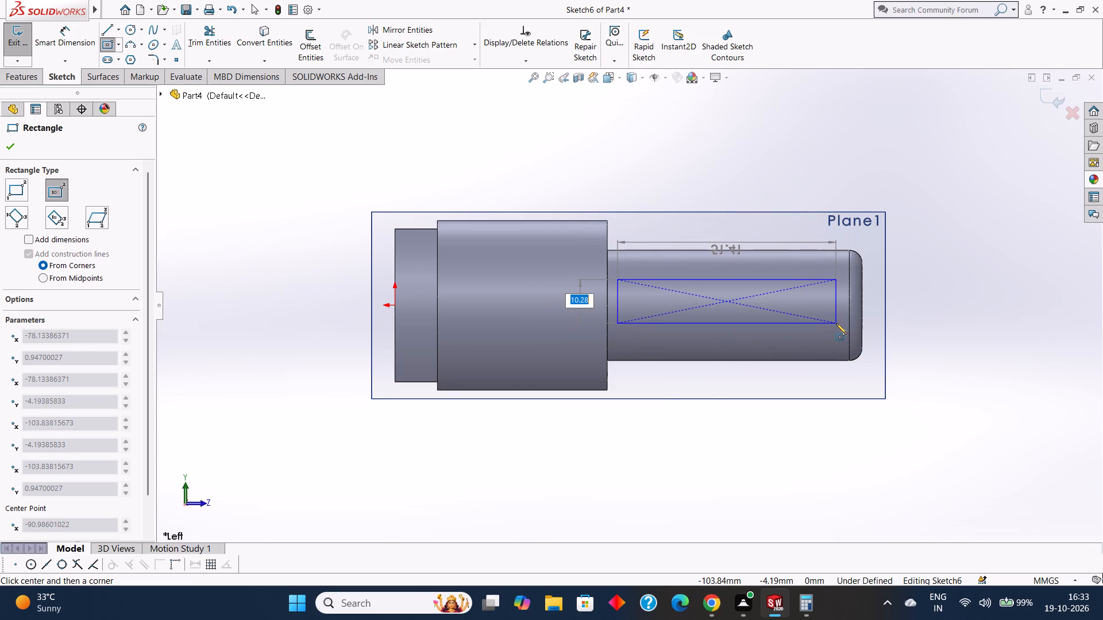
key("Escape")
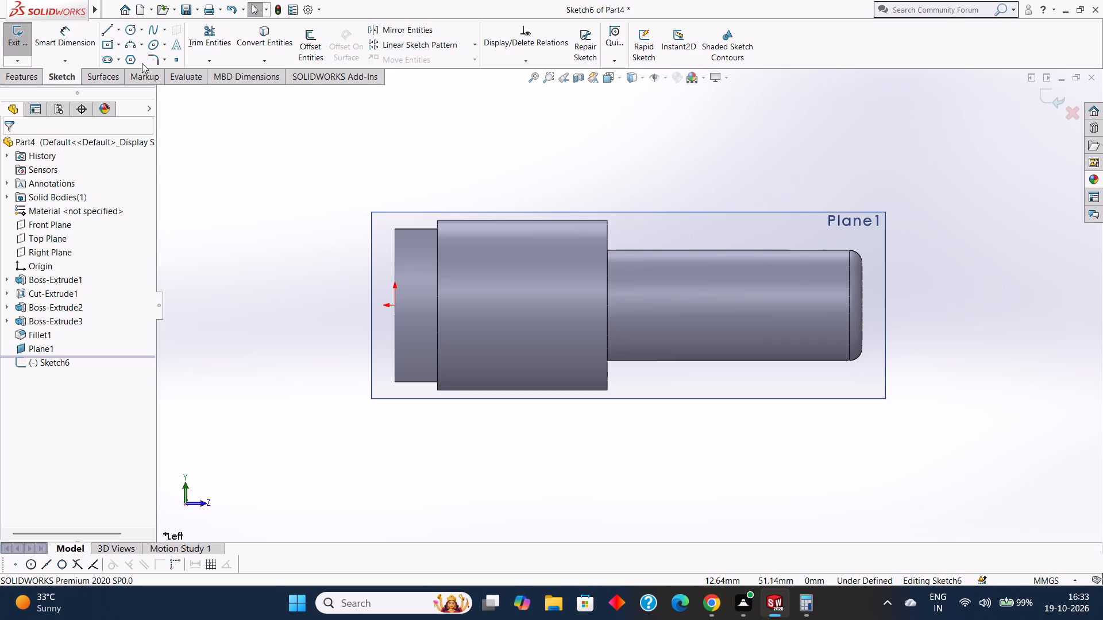
Sketch a 57 by 26 mm center rectangle on the 26 mm boss's axis, spanning from the shoulder to the fillet edge.
left_click(118, 44)
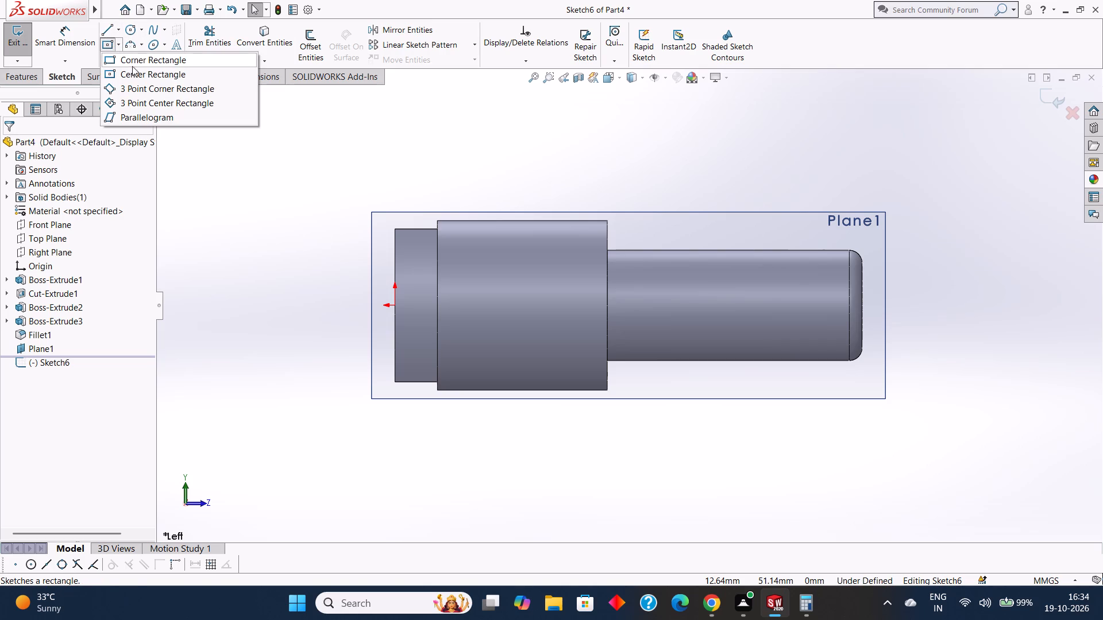
left_click(136, 72)
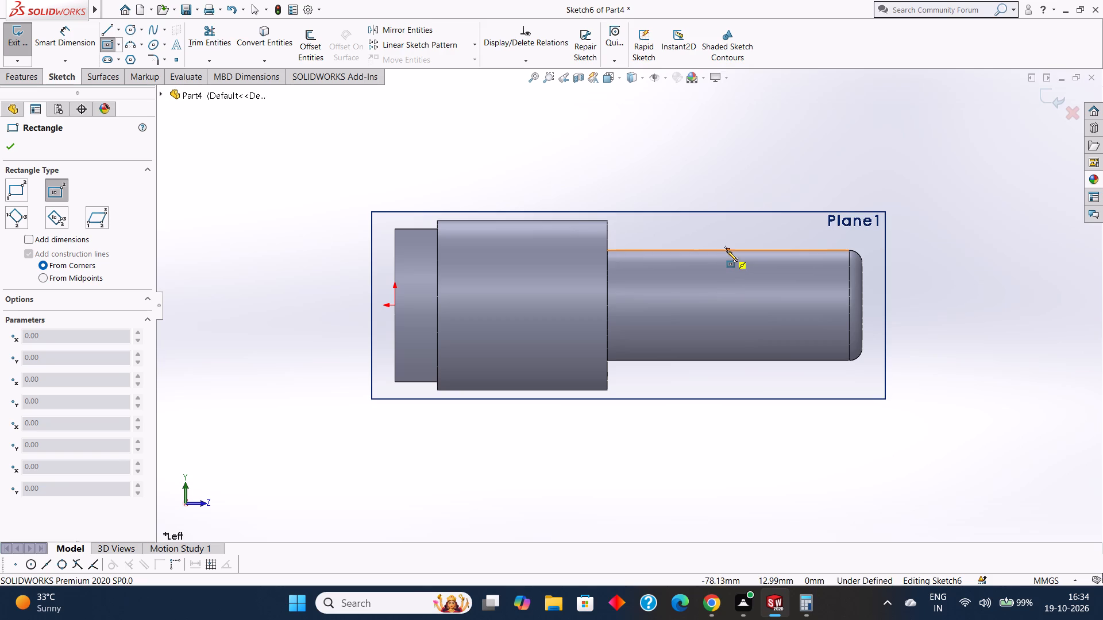
left_click(728, 305)
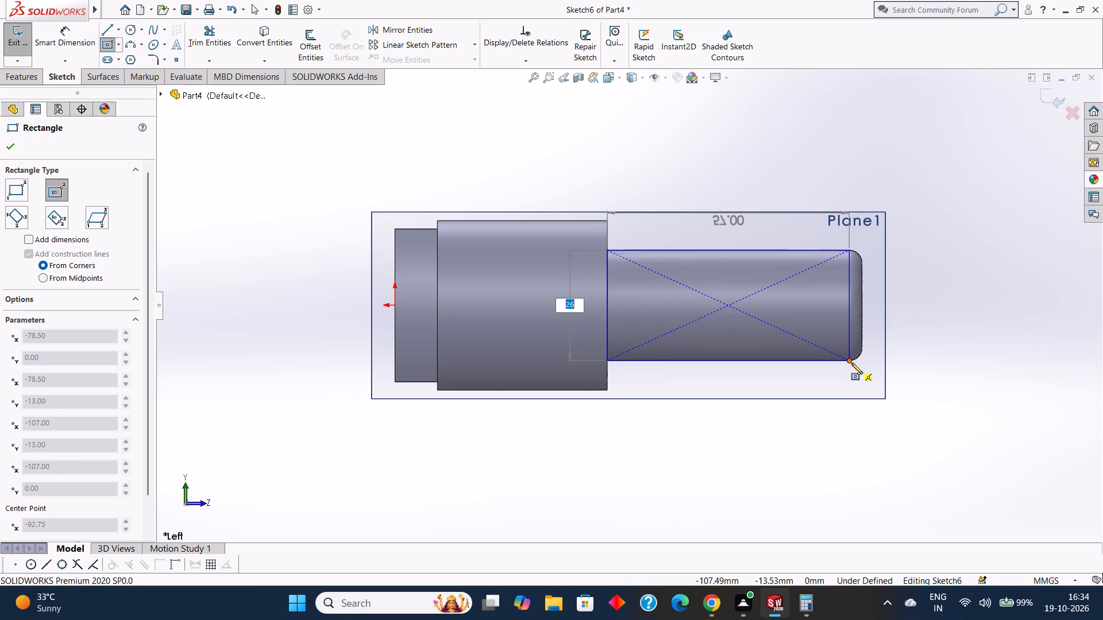
left_click(851, 363)
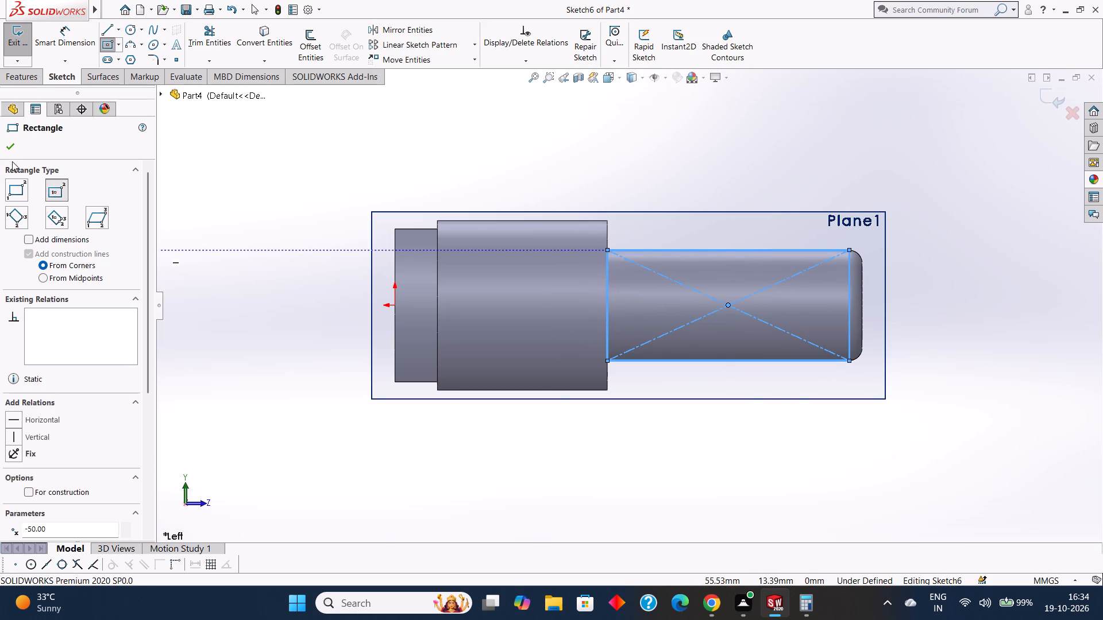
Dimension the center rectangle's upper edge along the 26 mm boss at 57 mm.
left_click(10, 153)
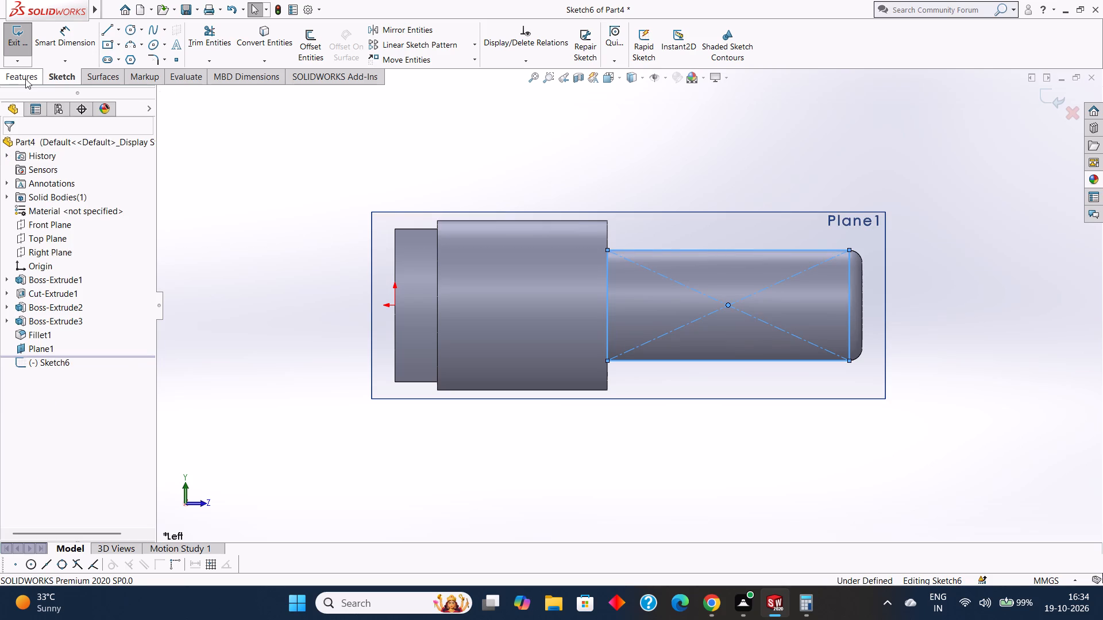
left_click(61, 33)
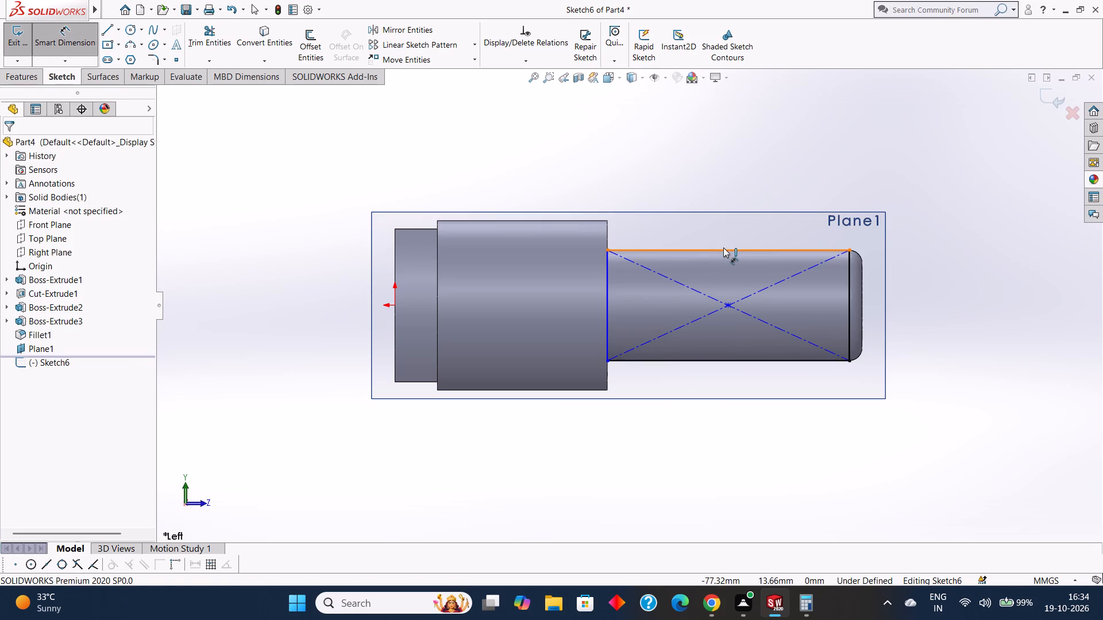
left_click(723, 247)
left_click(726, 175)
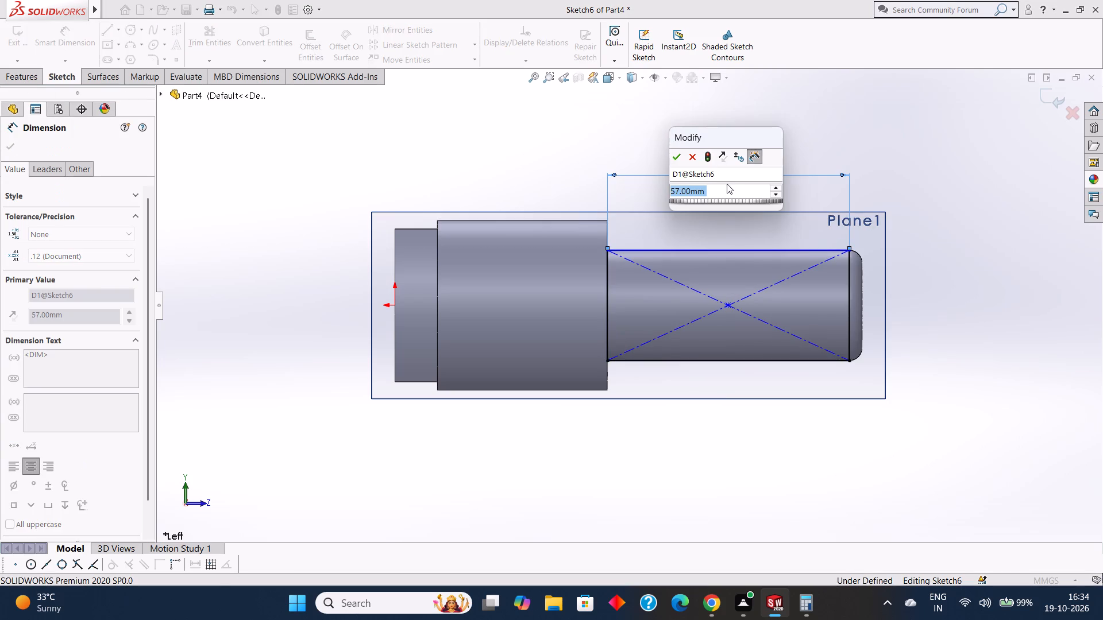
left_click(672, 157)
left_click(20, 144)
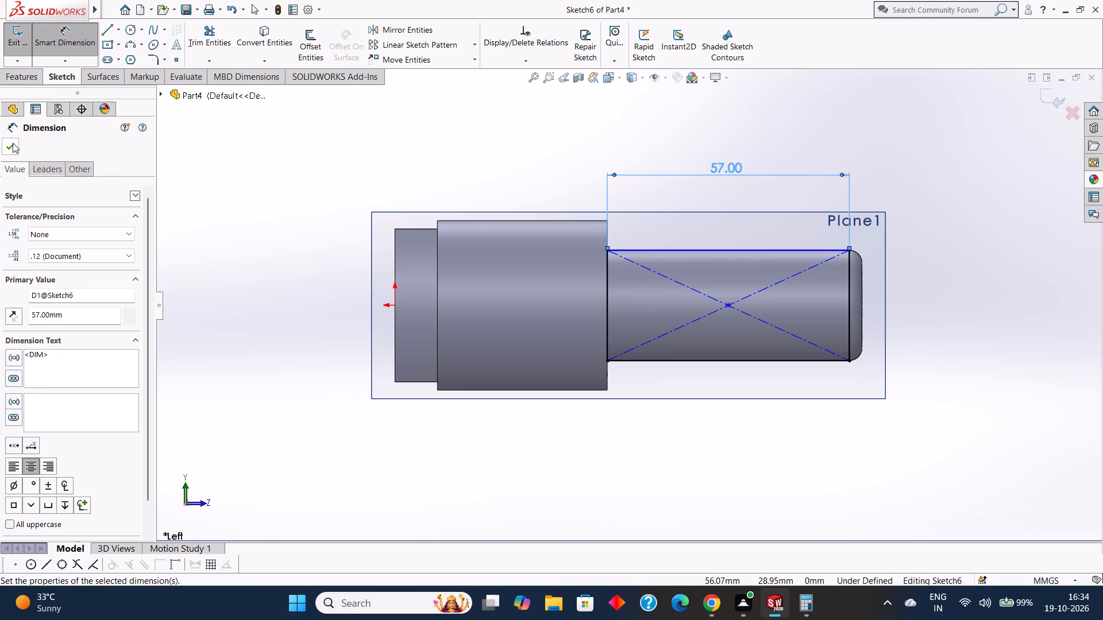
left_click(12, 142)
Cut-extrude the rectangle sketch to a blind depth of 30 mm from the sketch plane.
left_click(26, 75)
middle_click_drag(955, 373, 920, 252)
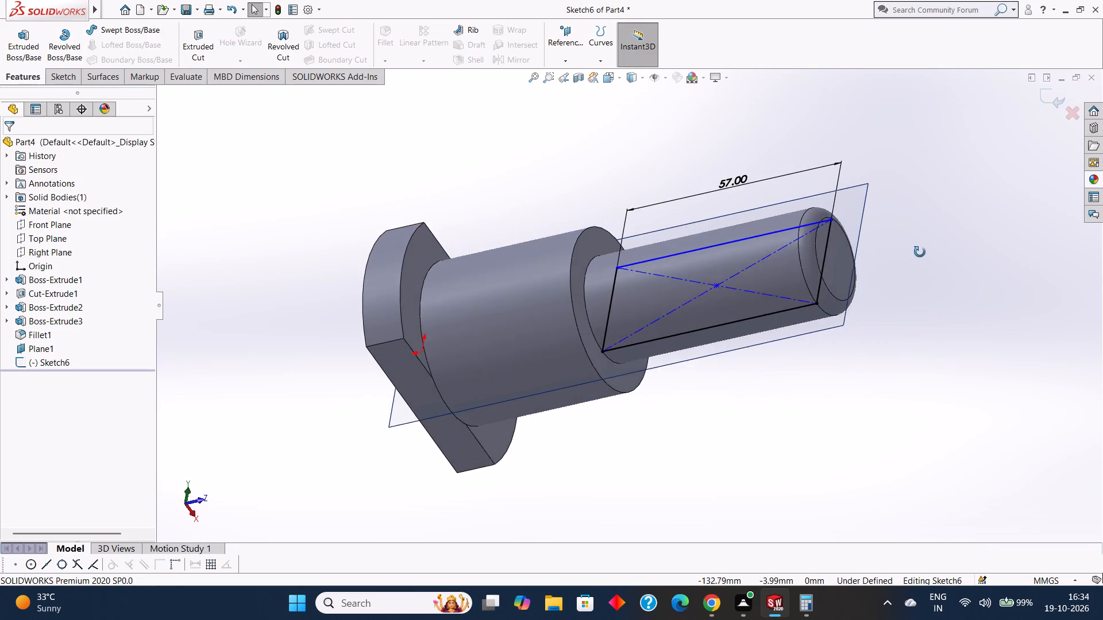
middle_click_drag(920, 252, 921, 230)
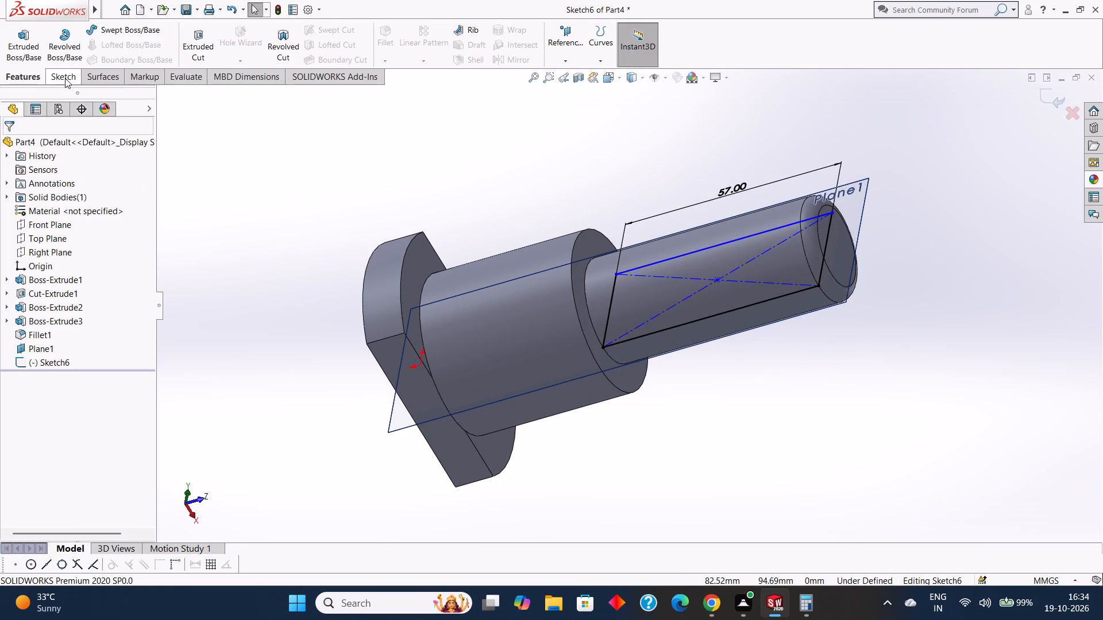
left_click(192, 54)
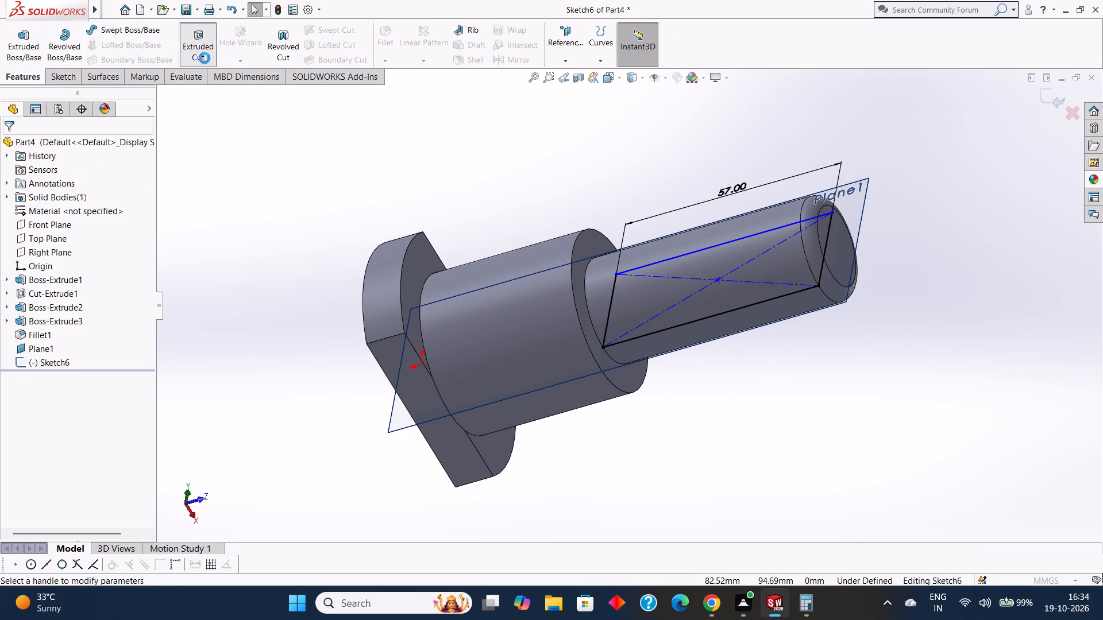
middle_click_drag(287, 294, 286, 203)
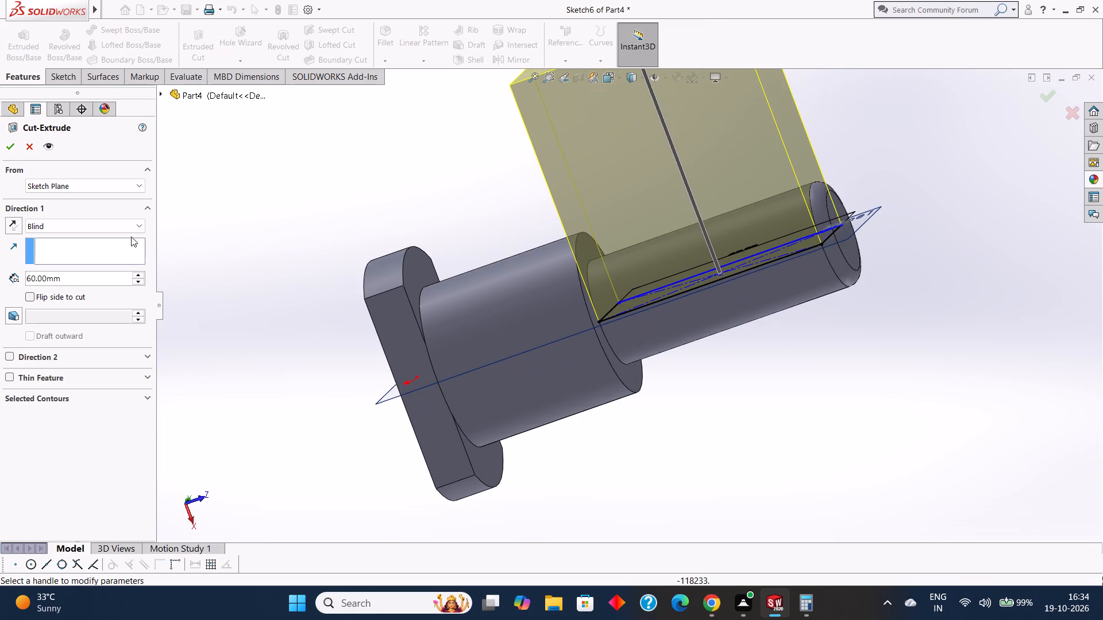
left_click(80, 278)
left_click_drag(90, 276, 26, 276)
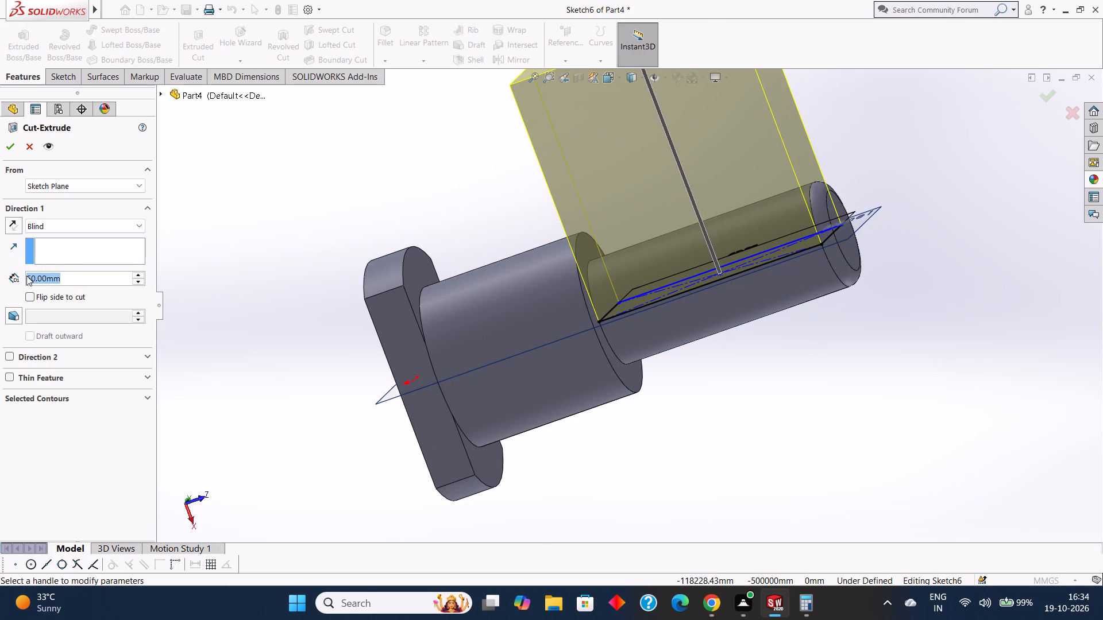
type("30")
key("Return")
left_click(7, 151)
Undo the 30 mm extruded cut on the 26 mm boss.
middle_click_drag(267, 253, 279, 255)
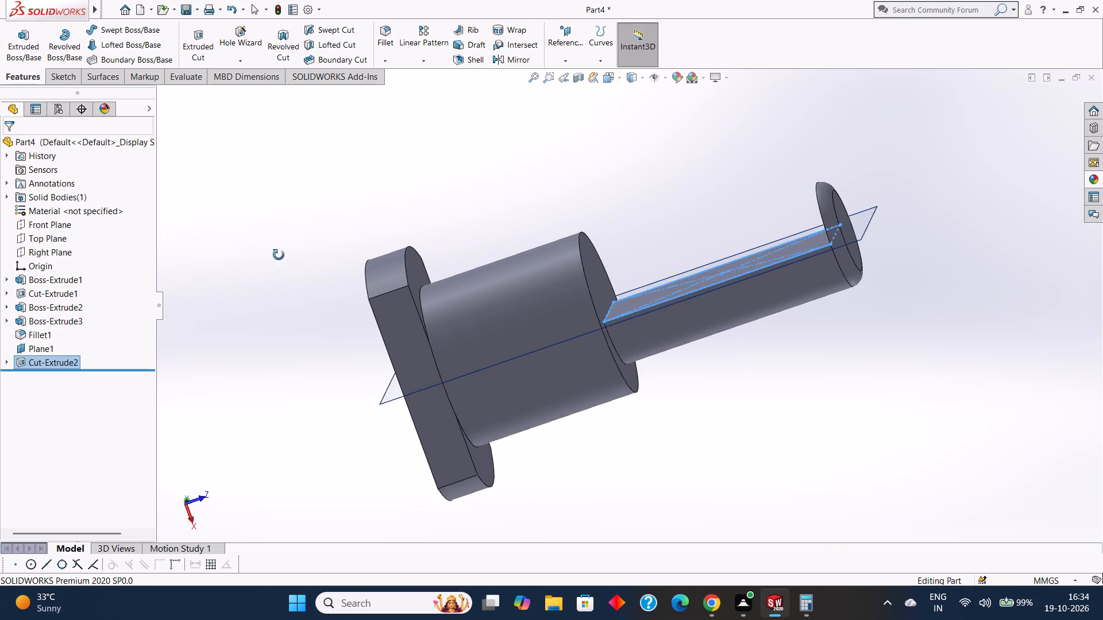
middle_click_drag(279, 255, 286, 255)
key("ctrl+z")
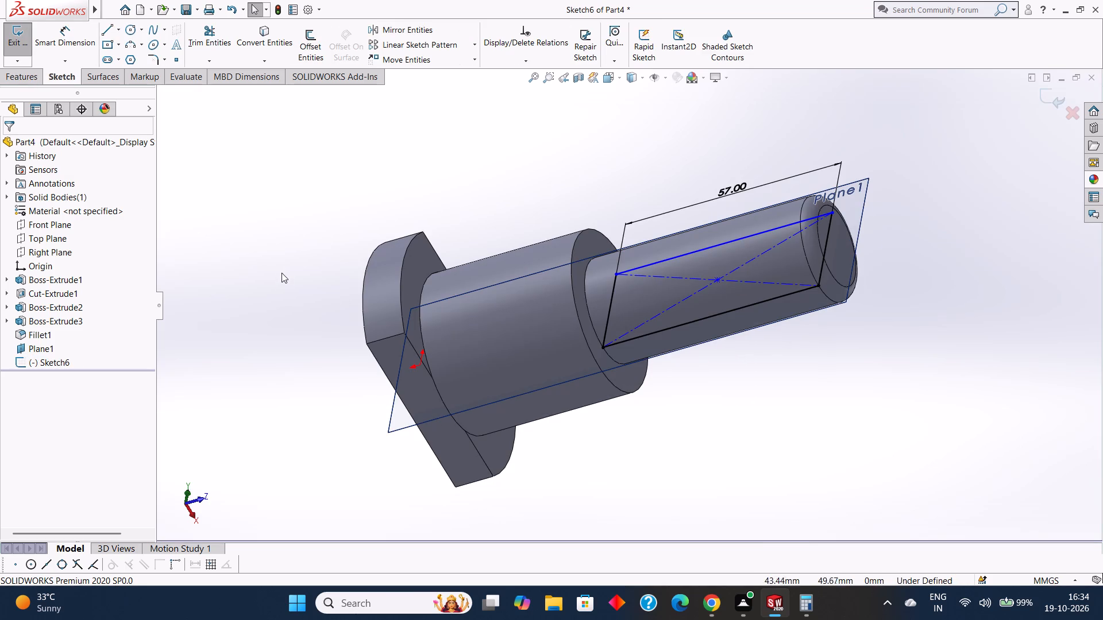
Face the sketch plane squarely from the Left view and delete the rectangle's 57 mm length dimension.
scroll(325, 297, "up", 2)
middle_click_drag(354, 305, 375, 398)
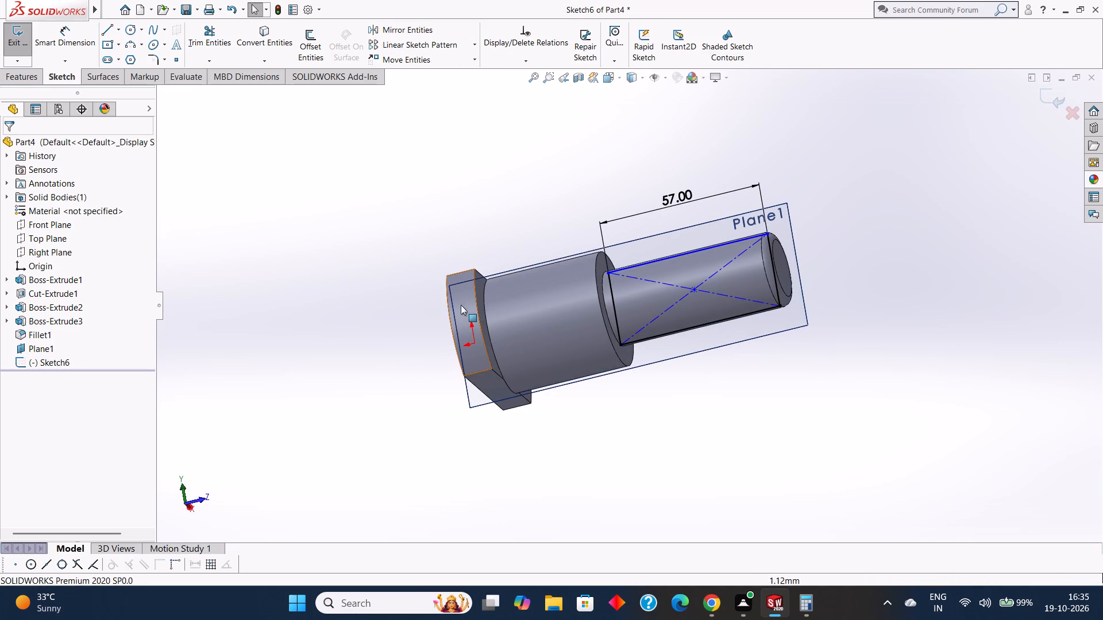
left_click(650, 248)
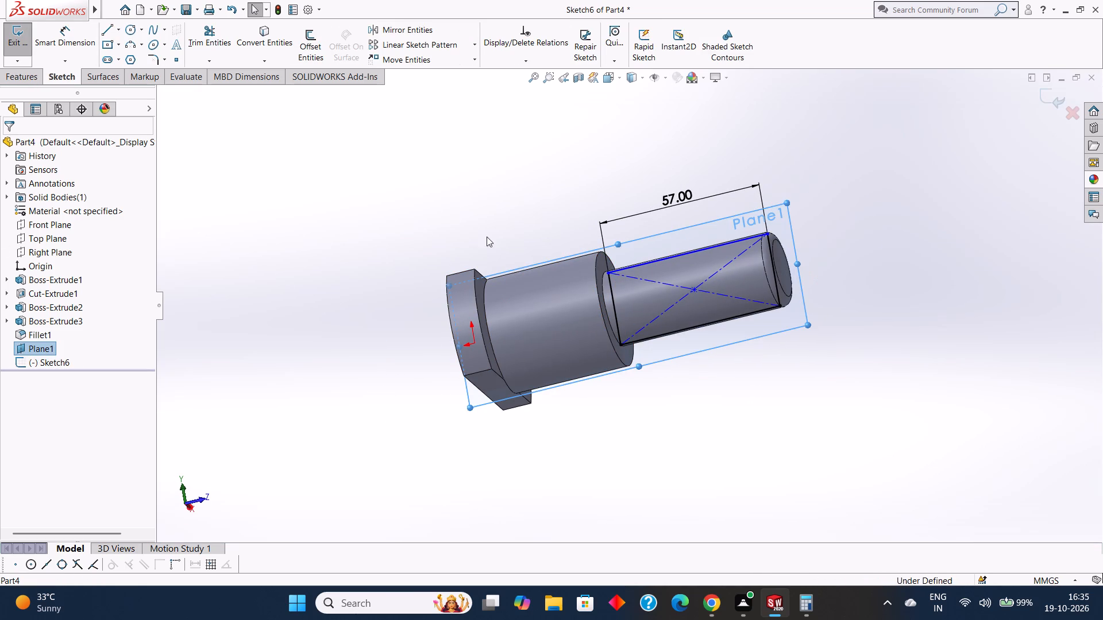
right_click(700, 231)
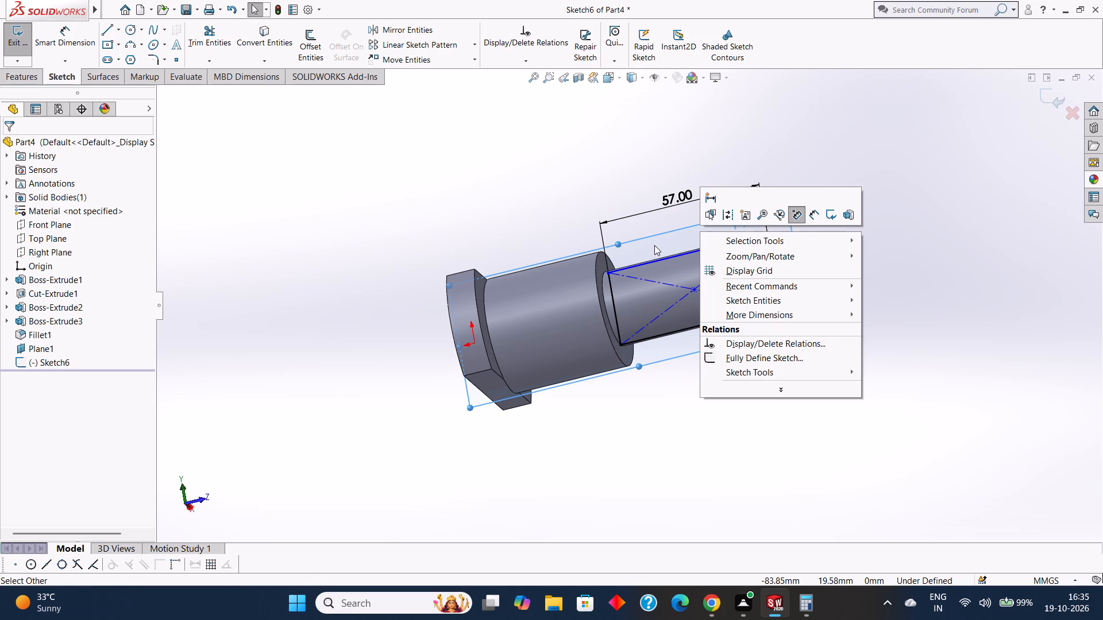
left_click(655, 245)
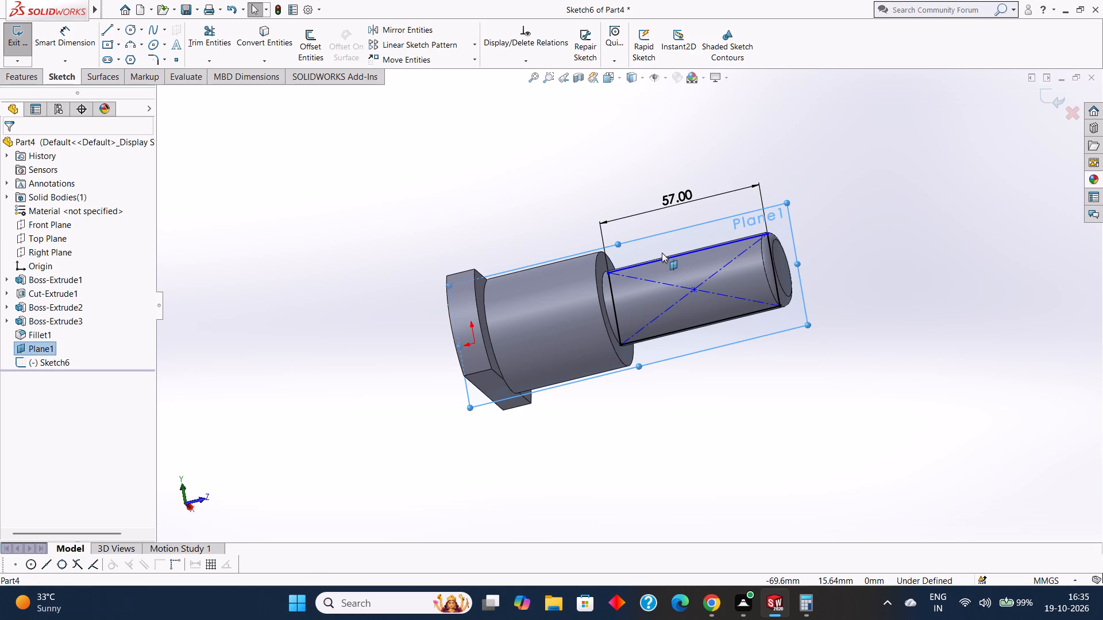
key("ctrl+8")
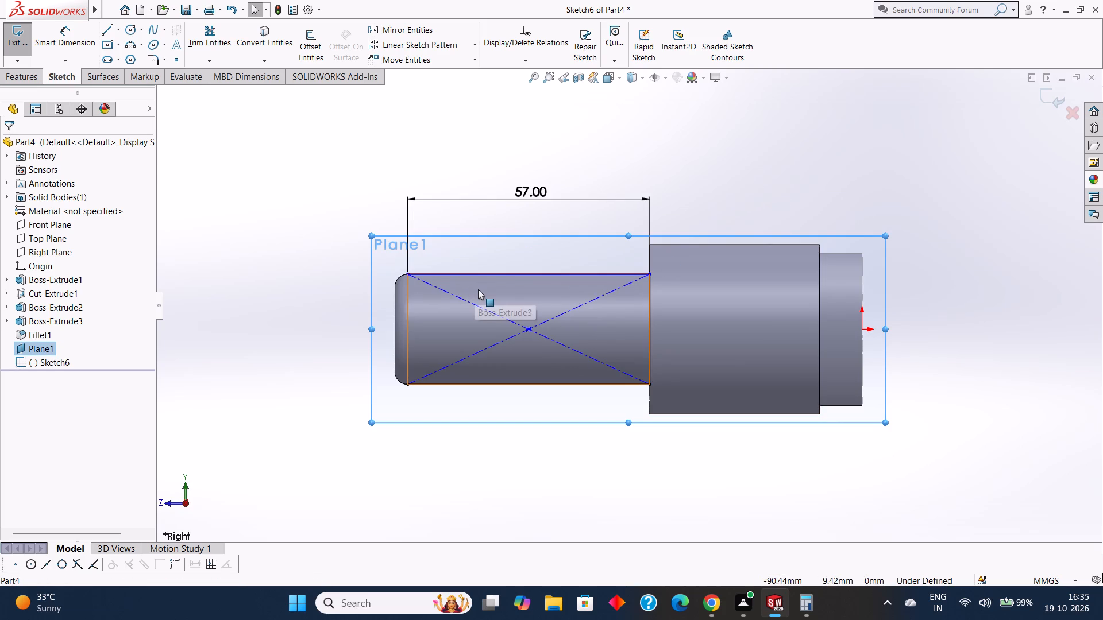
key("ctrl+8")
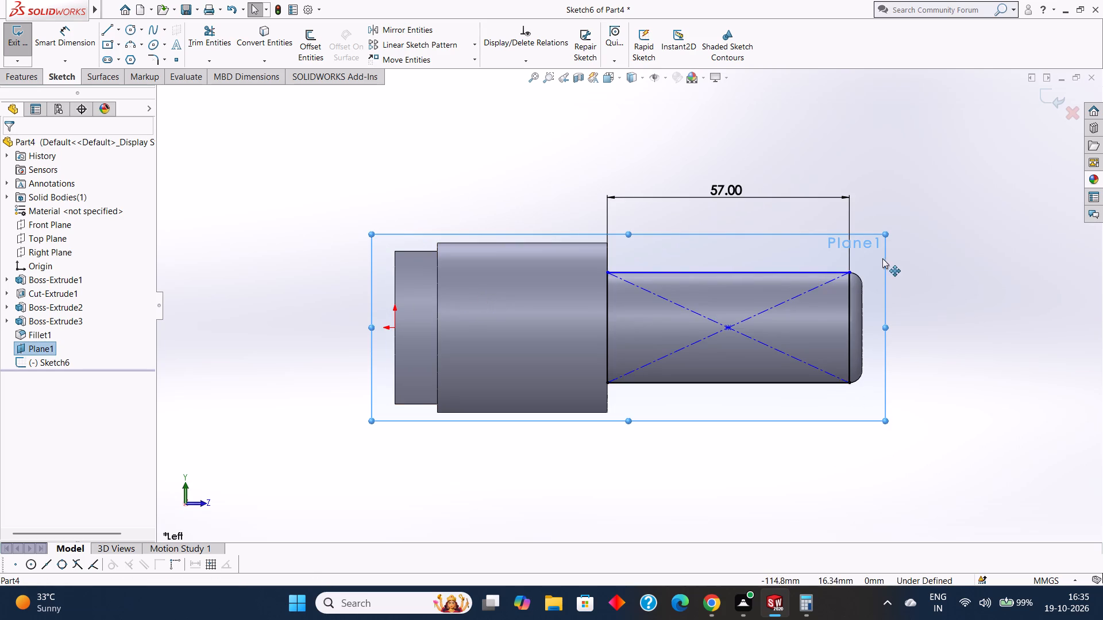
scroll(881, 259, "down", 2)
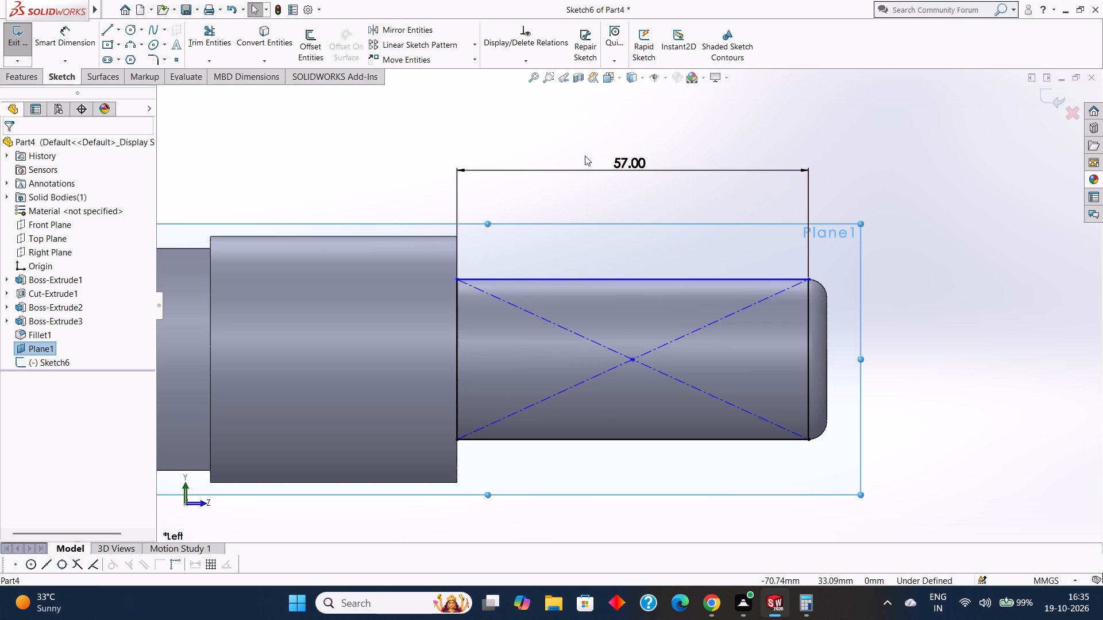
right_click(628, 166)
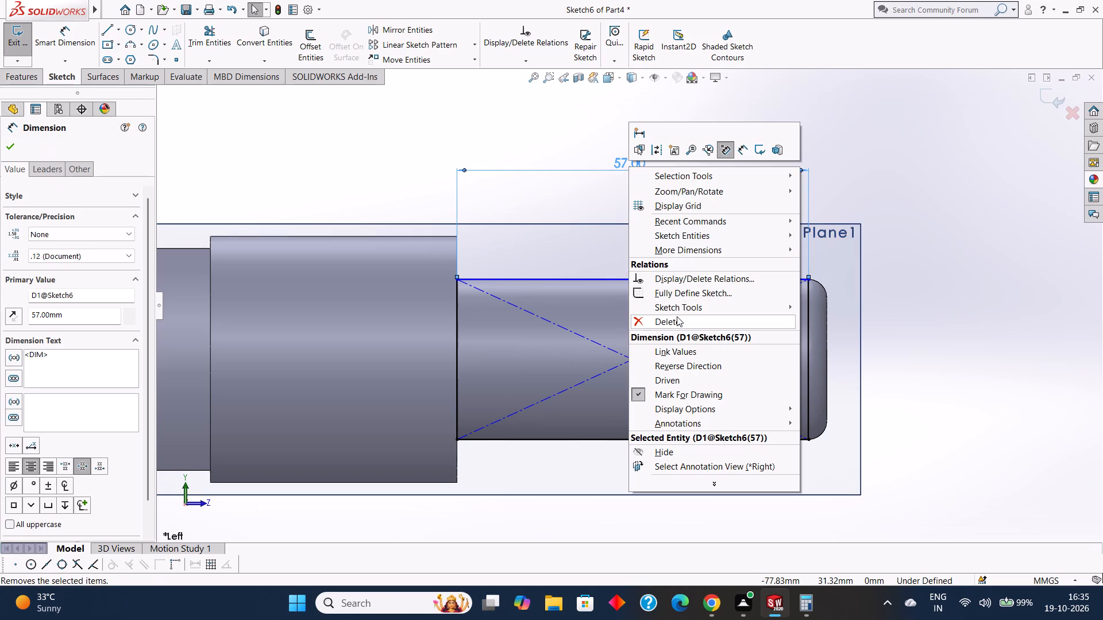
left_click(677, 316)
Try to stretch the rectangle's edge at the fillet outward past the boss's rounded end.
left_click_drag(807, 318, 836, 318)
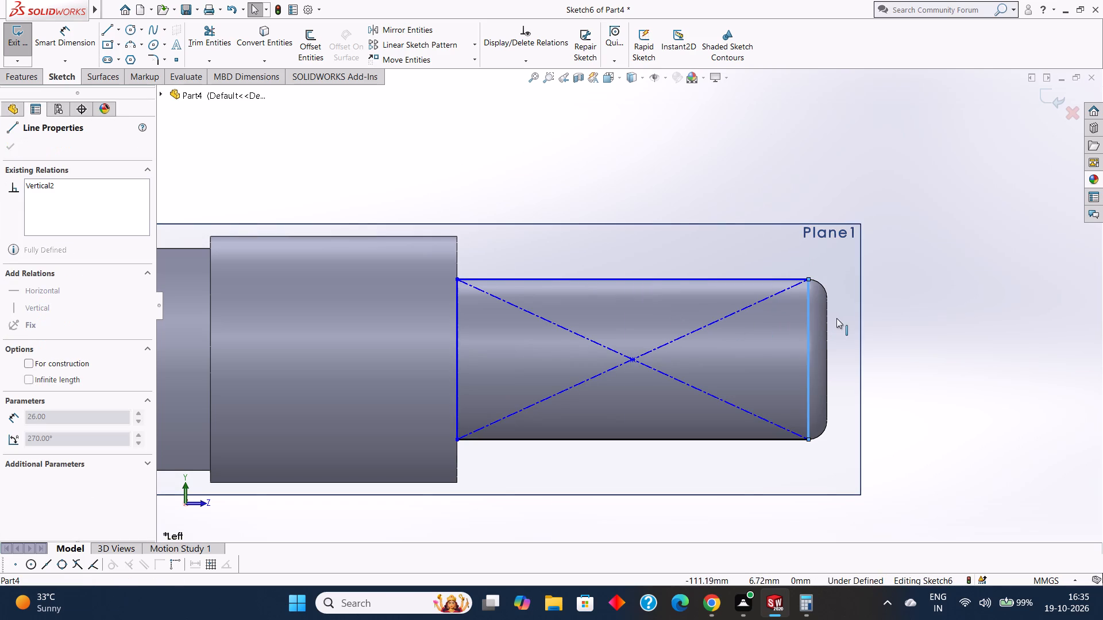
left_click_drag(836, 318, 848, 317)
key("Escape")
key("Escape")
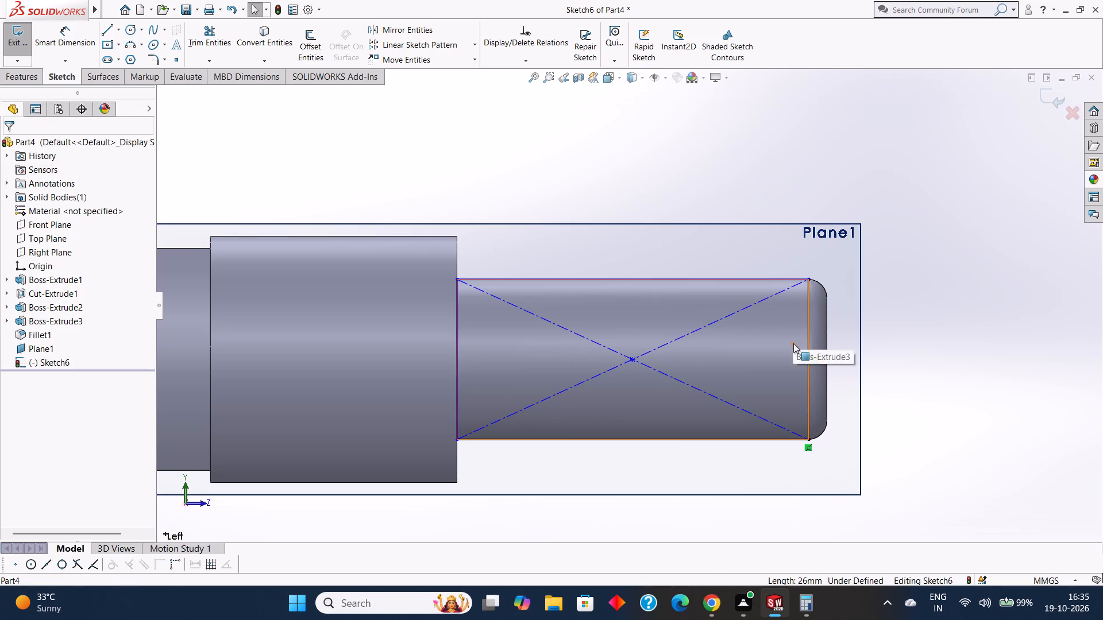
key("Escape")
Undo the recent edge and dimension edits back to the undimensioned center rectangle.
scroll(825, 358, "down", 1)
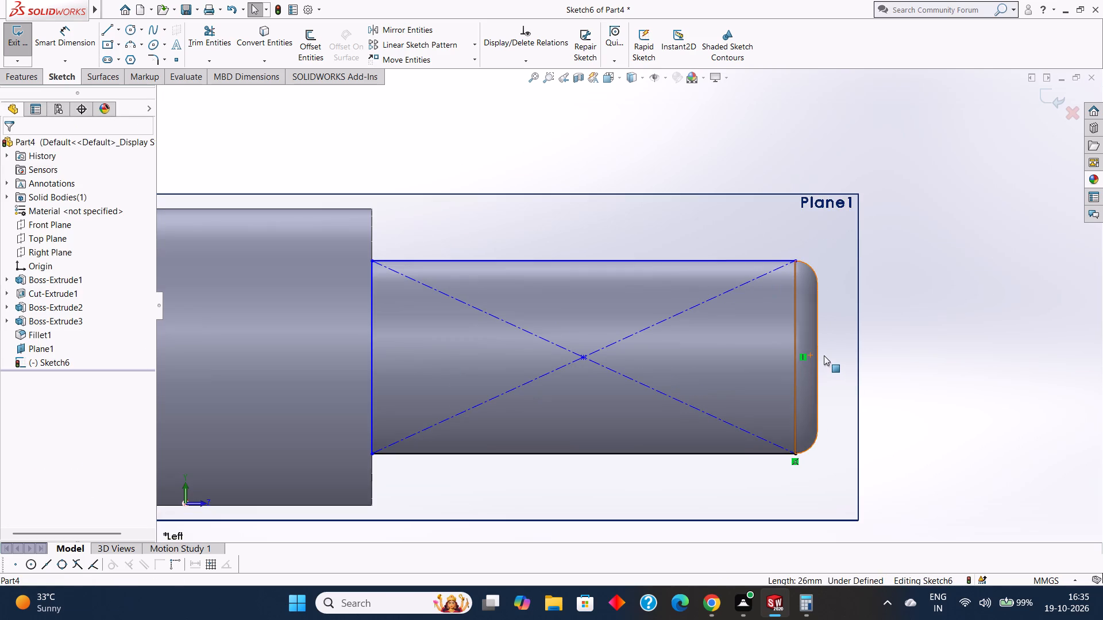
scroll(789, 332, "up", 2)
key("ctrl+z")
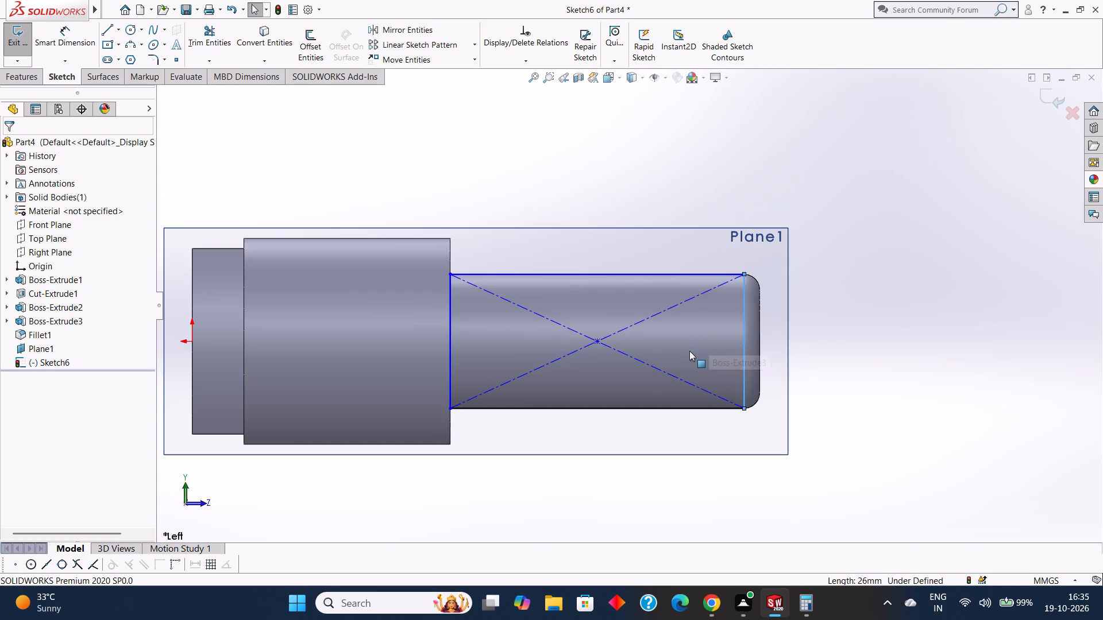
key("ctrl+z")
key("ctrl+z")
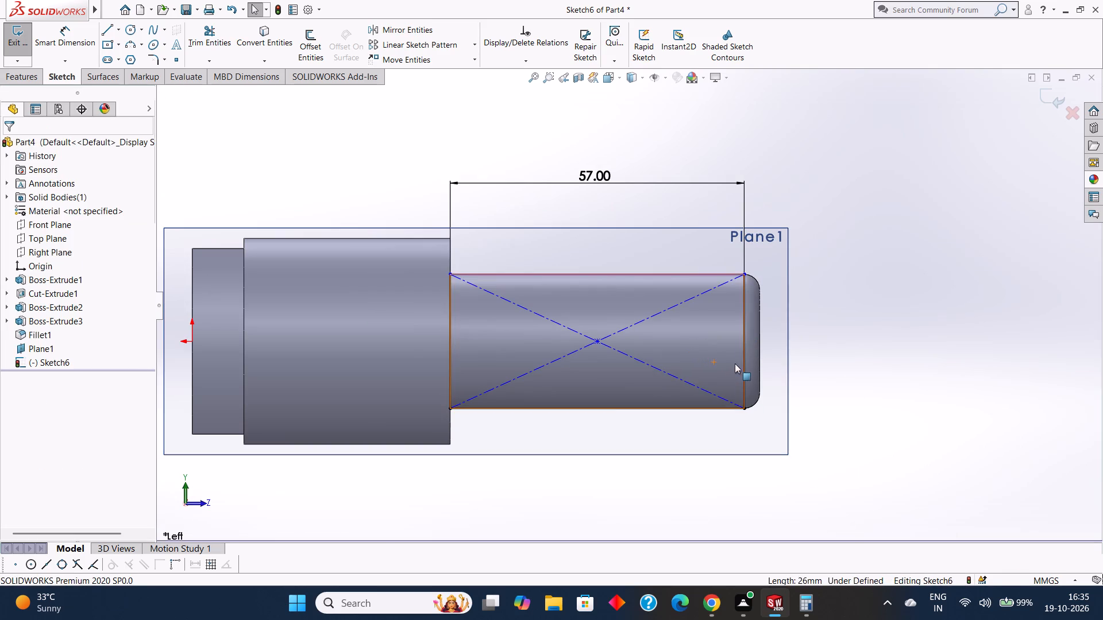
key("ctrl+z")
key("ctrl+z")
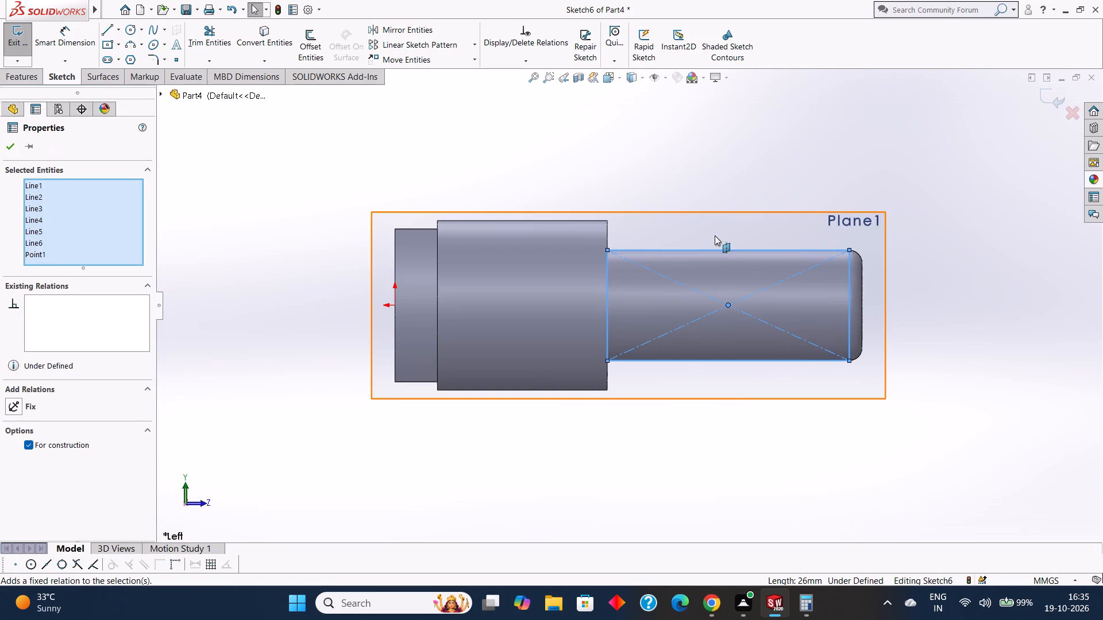
Undo the center rectangle on the 26 mm boss, leaving the mid-plane sketch open.
key("Escape")
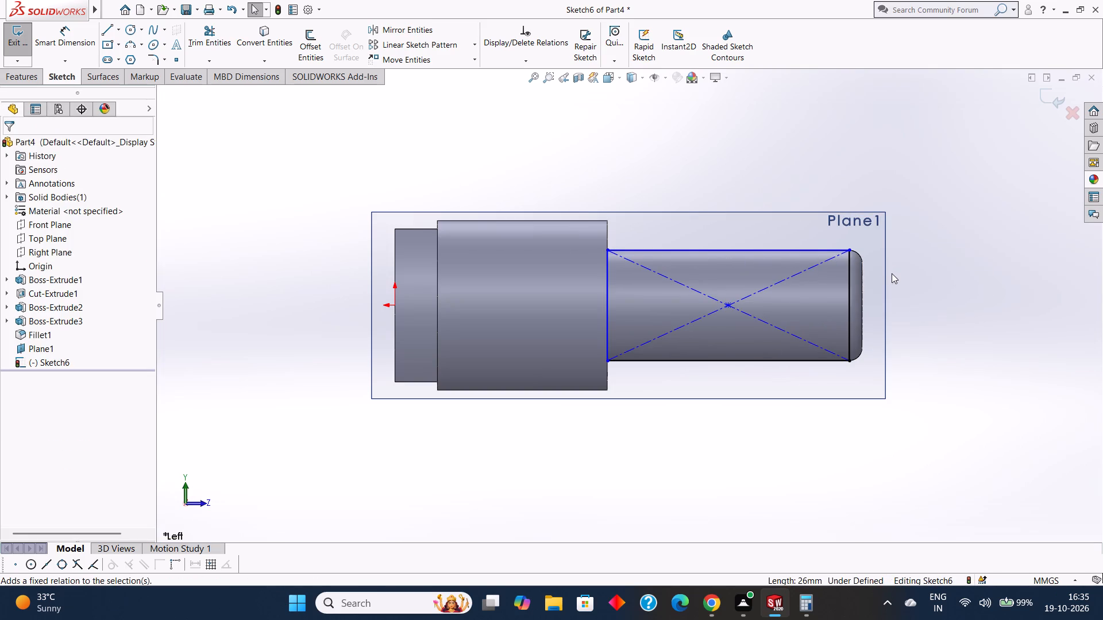
key("ctrl+z")
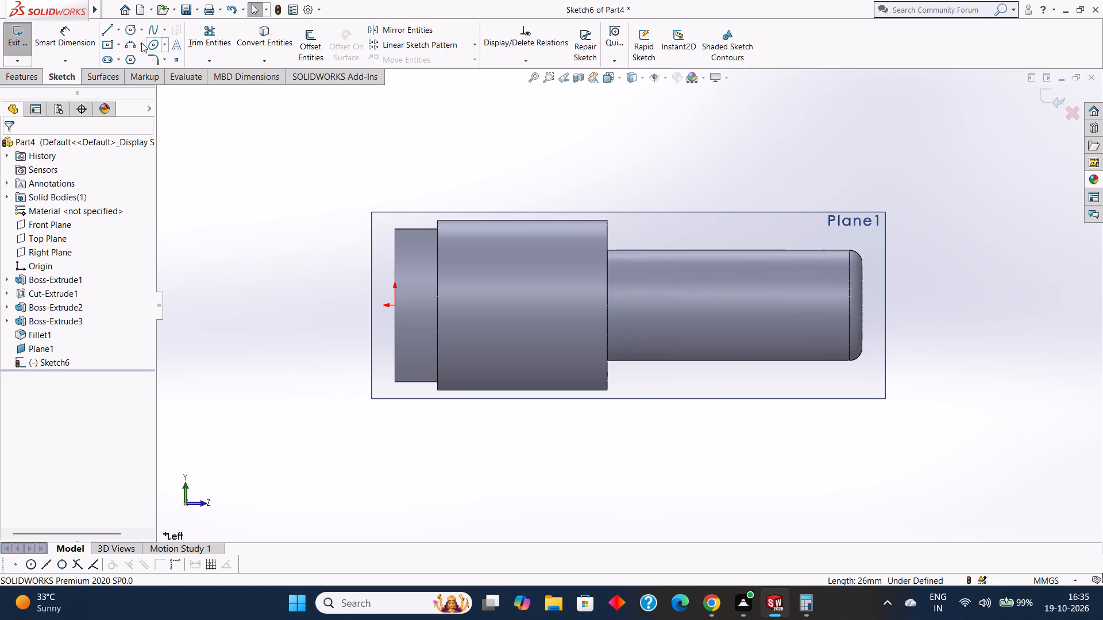
right_click(695, 220)
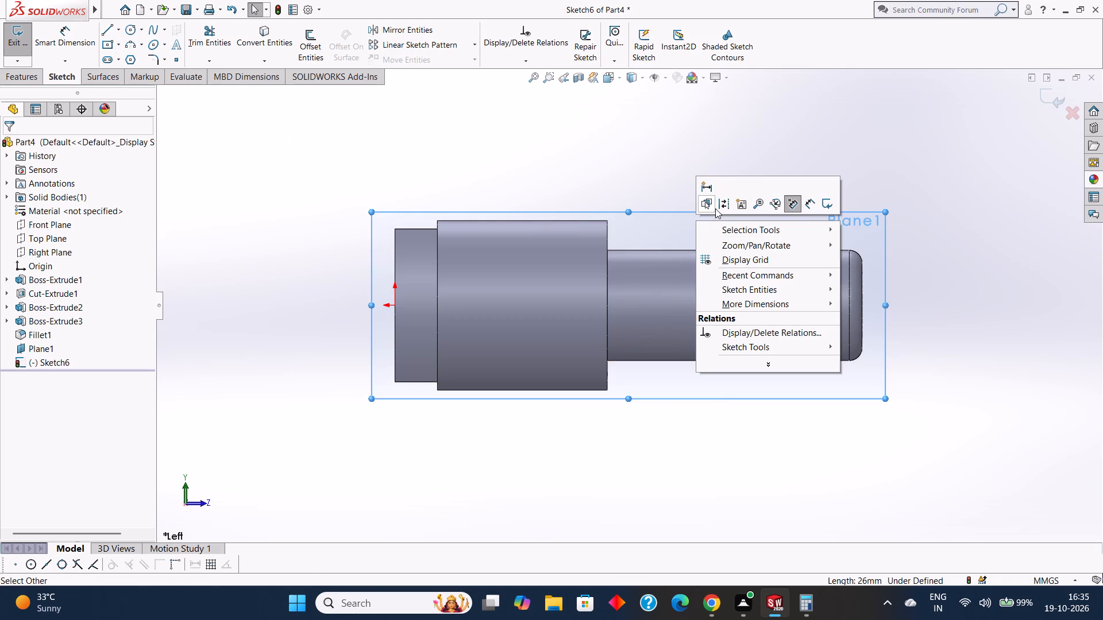
key("Escape")
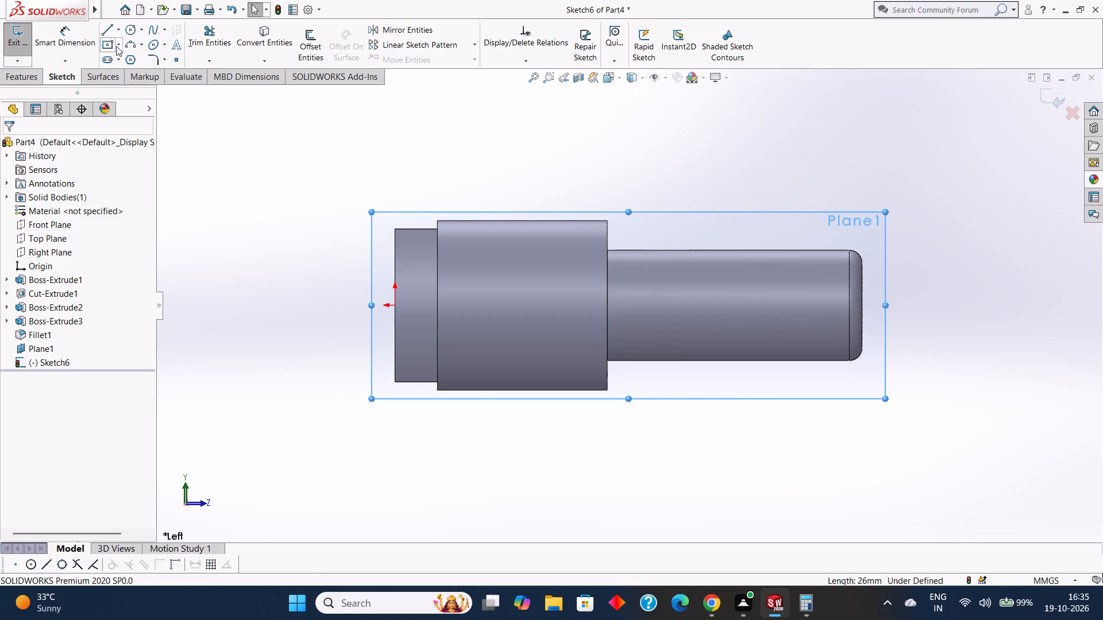
Sketch a center rectangle about 57 by 40 mm on the 26 mm boss's axis, from the shoulder to the fillet edge.
left_click(116, 46)
left_click(135, 73)
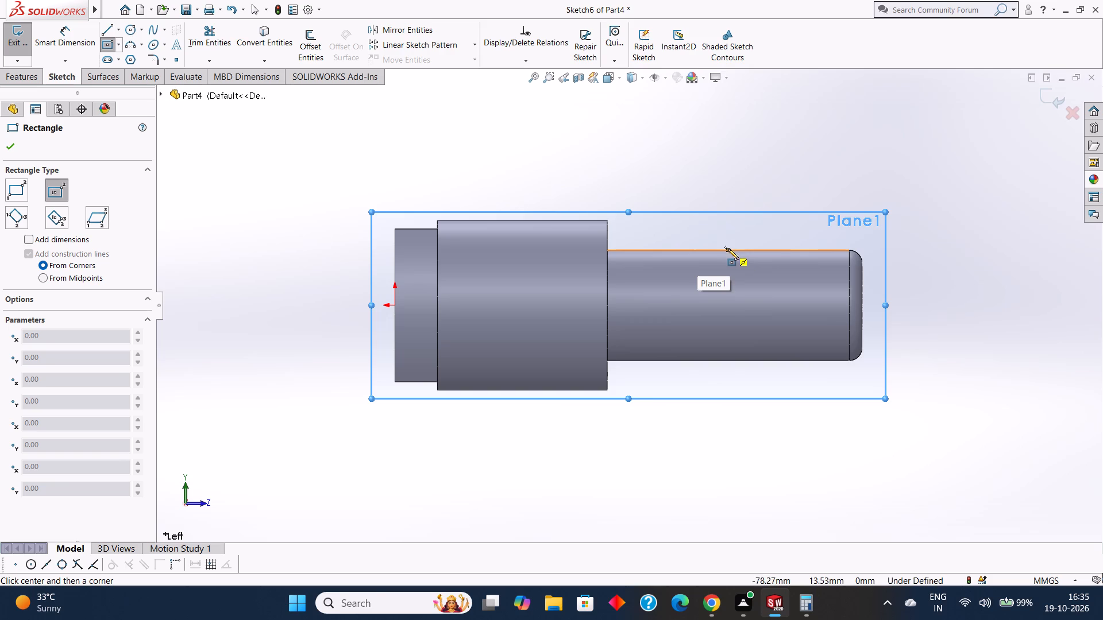
left_click(727, 305)
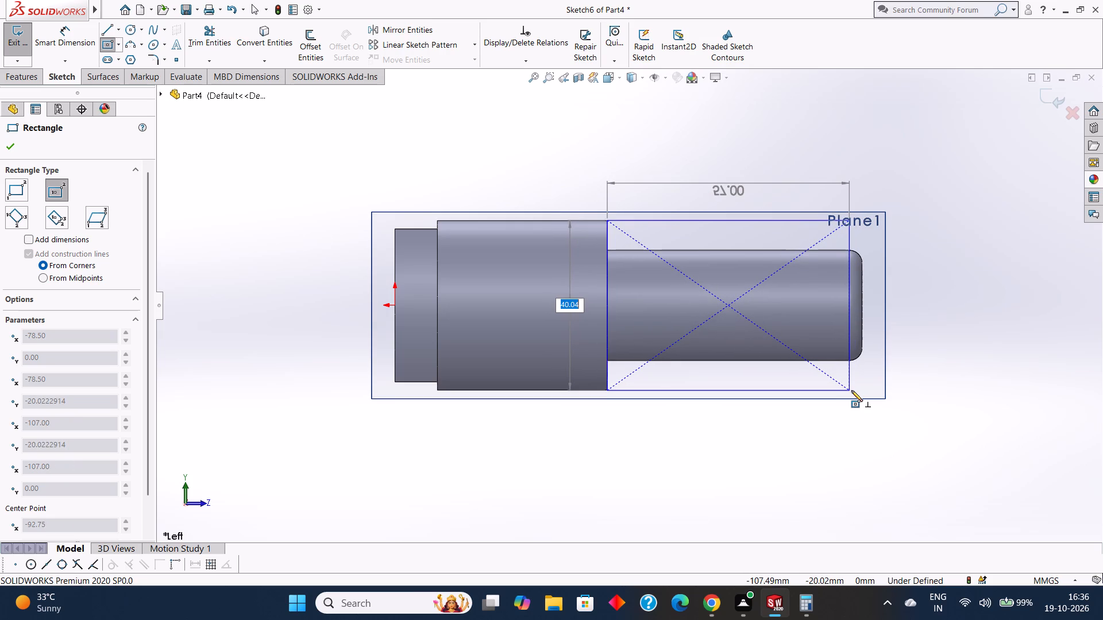
left_click(851, 390)
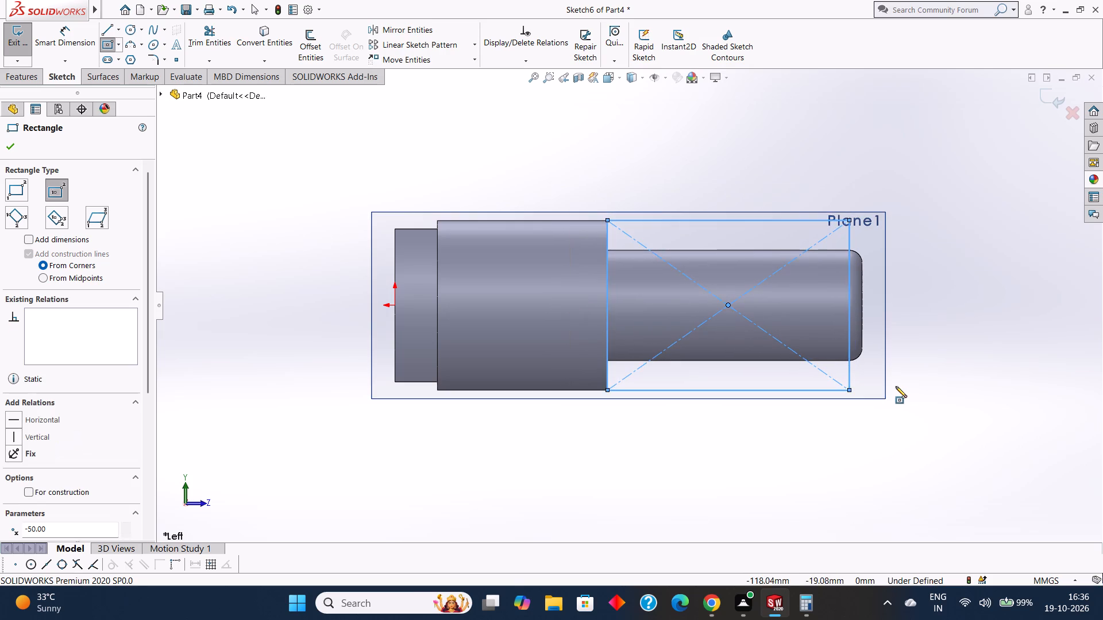
key("Escape")
key("Escape")
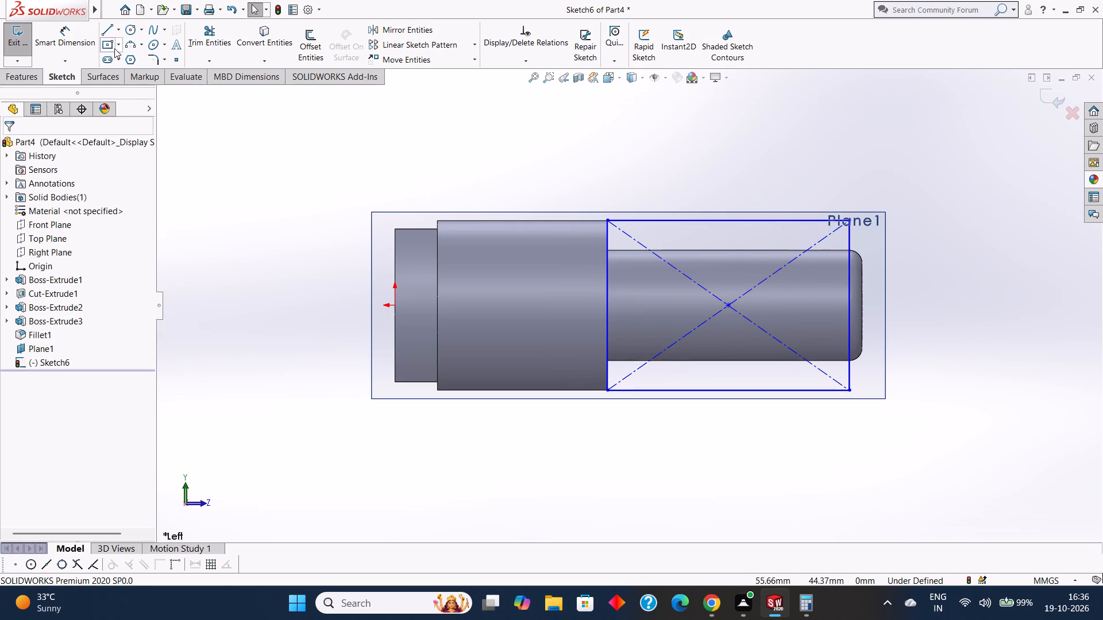
Sketch three connected lines extending the rectangle about 14 mm past the boss's rounded end and closing back at its lower corner.
left_click(109, 30)
scroll(882, 241, "down", 2)
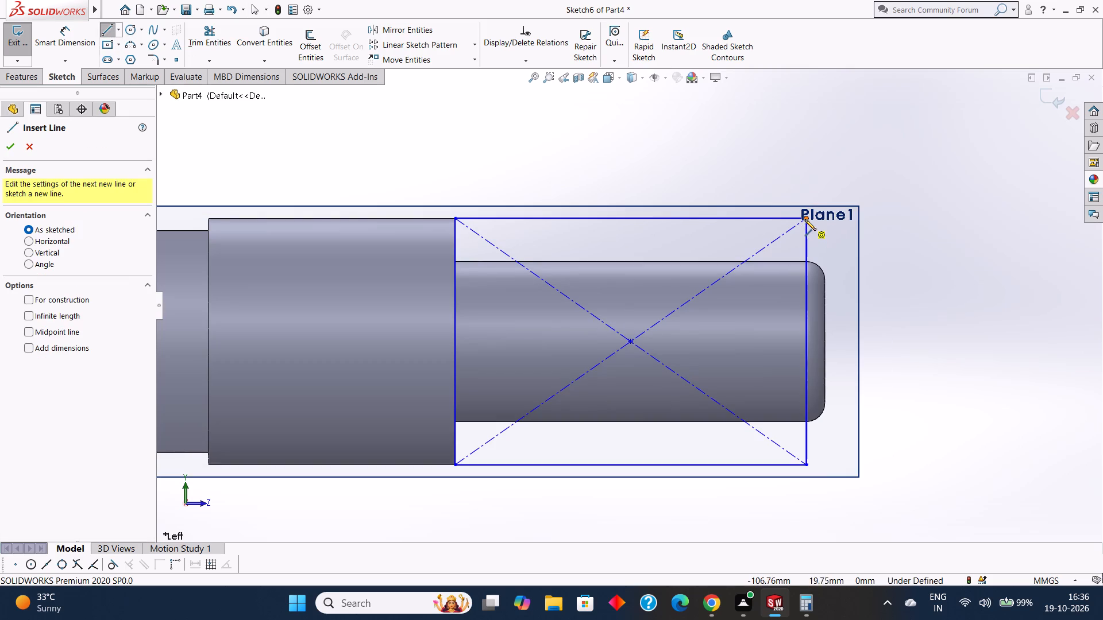
left_click(805, 218)
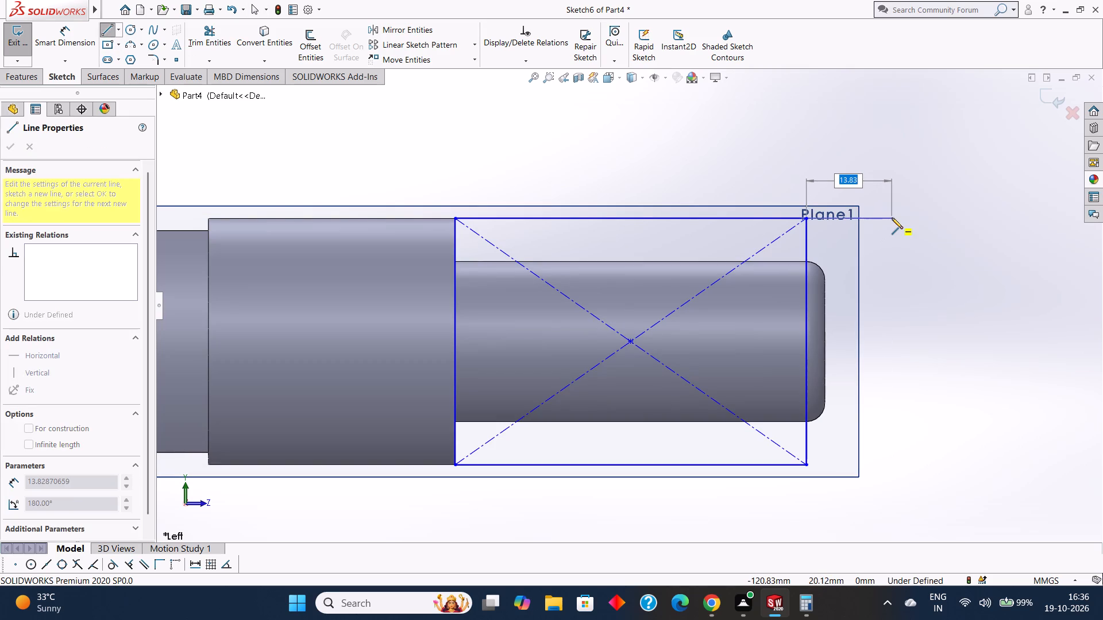
left_click(892, 218)
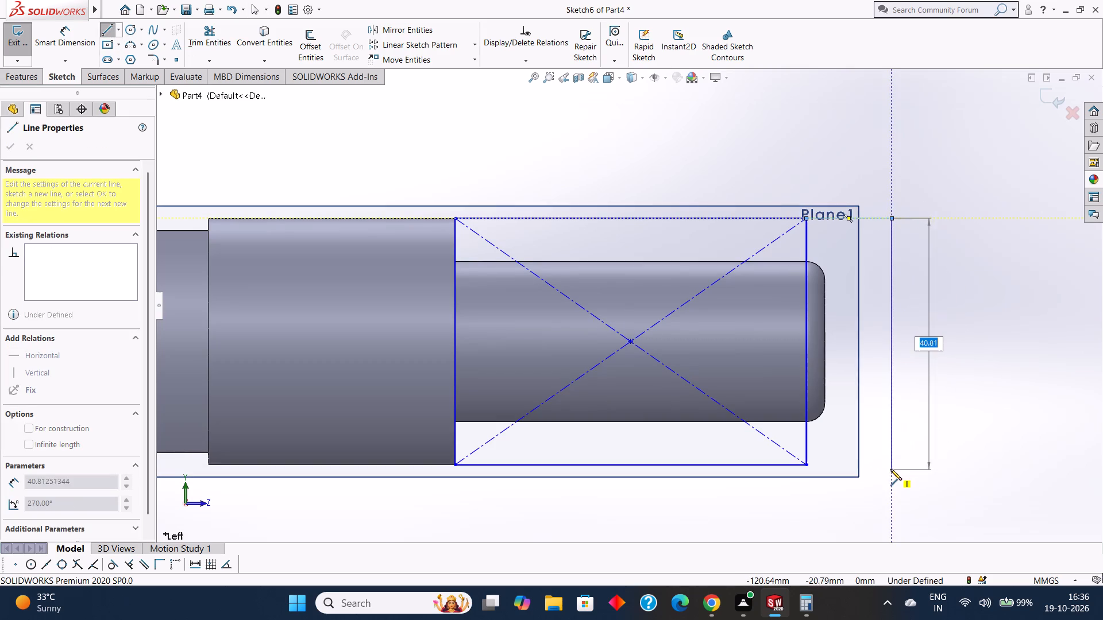
left_click(891, 465)
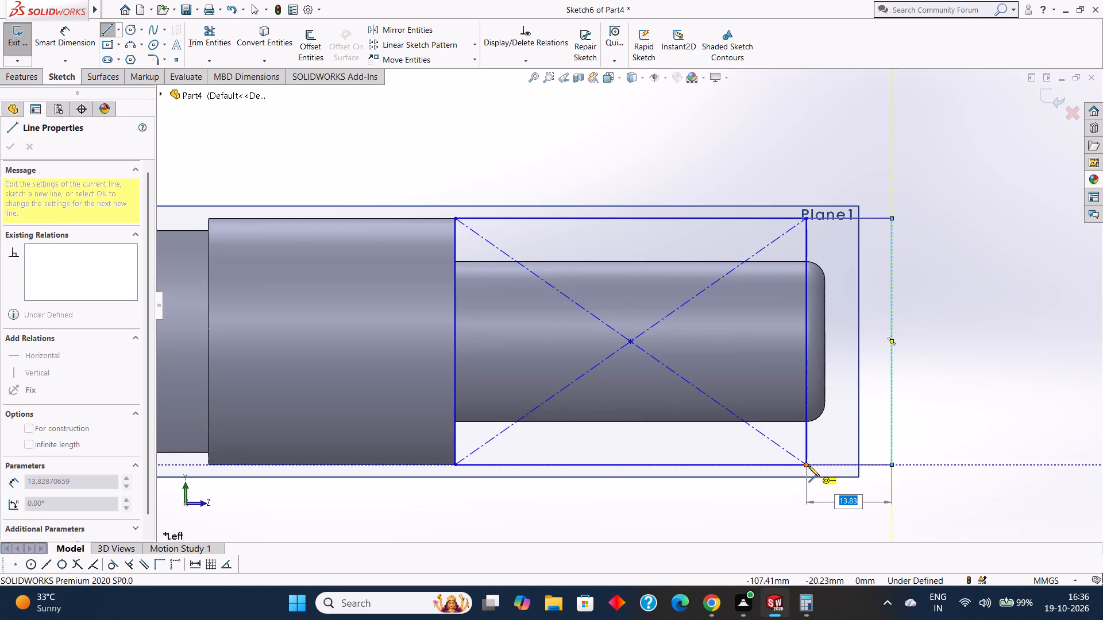
left_click(808, 466)
key("Escape")
key("Escape")
key("Escape")
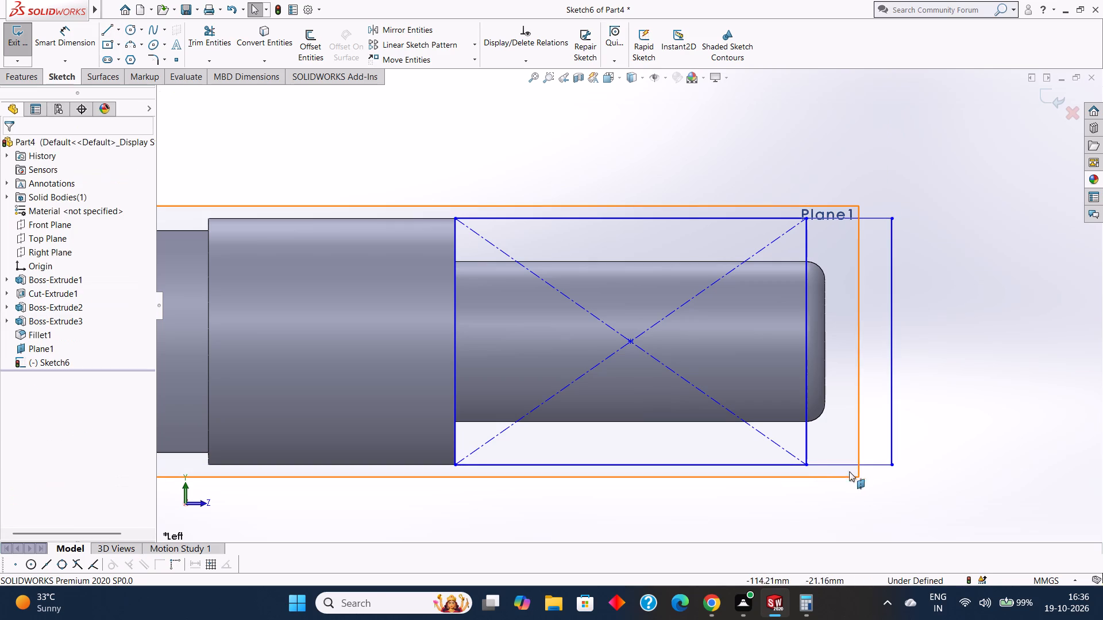
Trim away the rectangle's original edge at the fillet and all its diagonal construction lines, leaving one open interior.
left_click(218, 30)
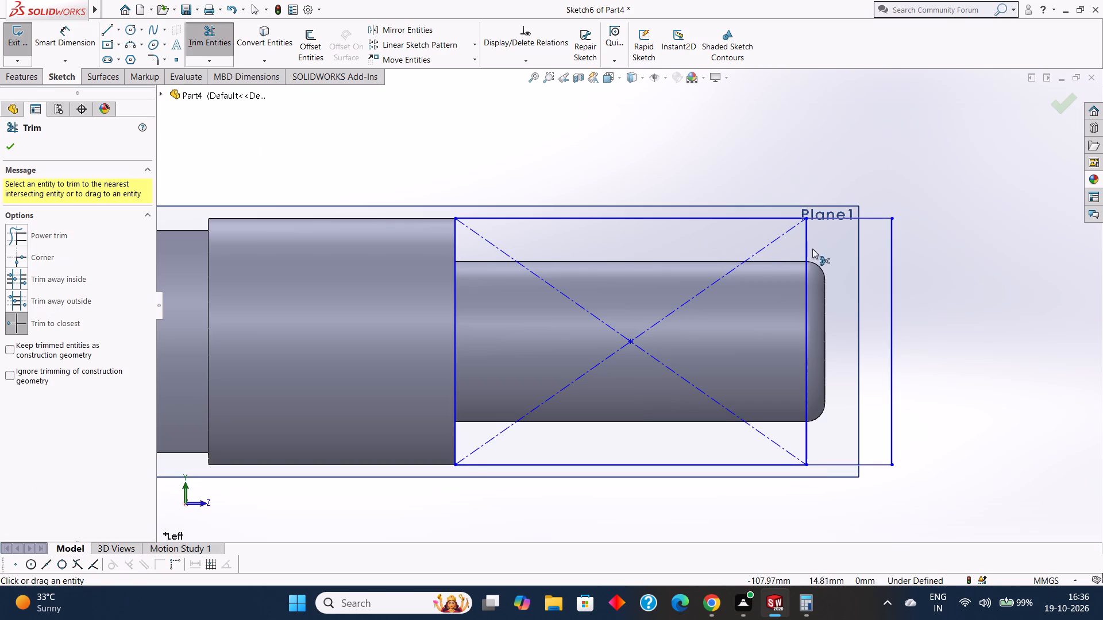
left_click(805, 241)
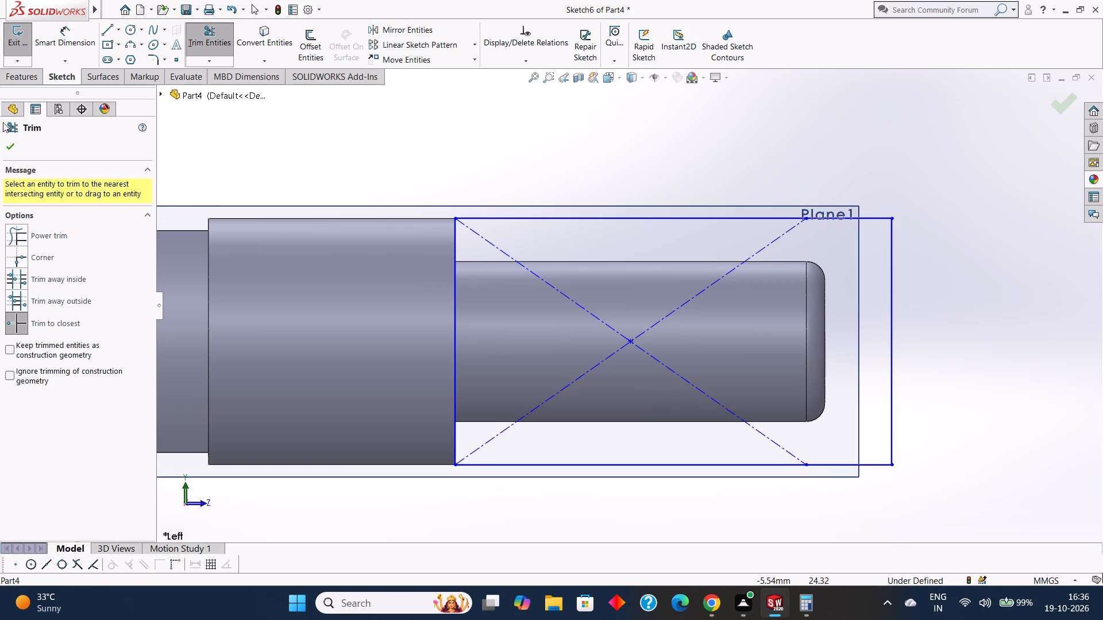
left_click(741, 265)
left_click(548, 283)
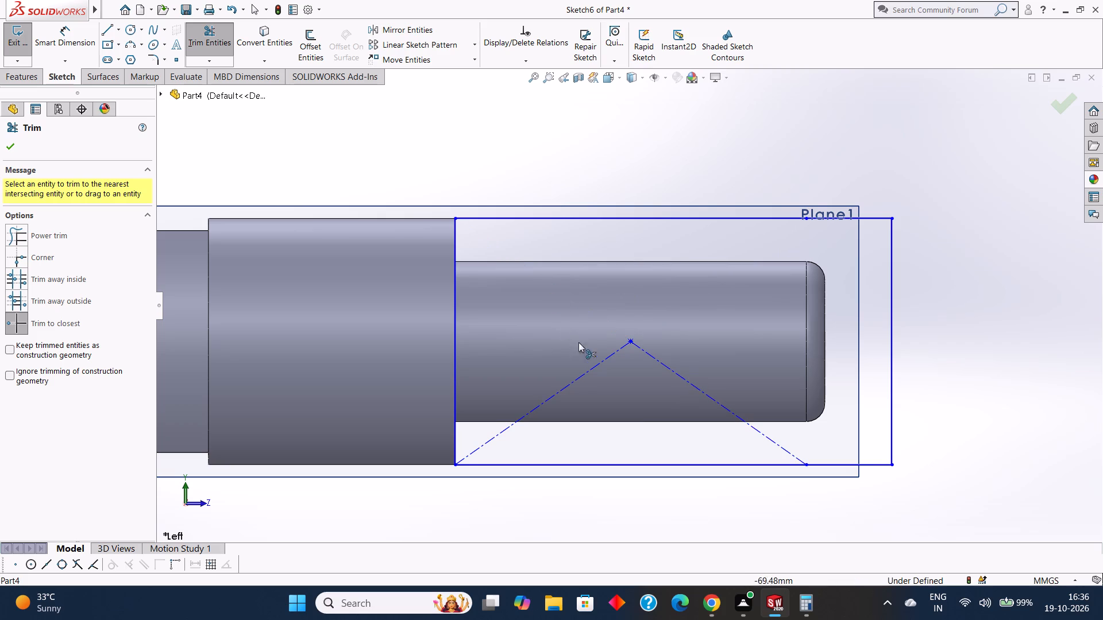
left_click(592, 367)
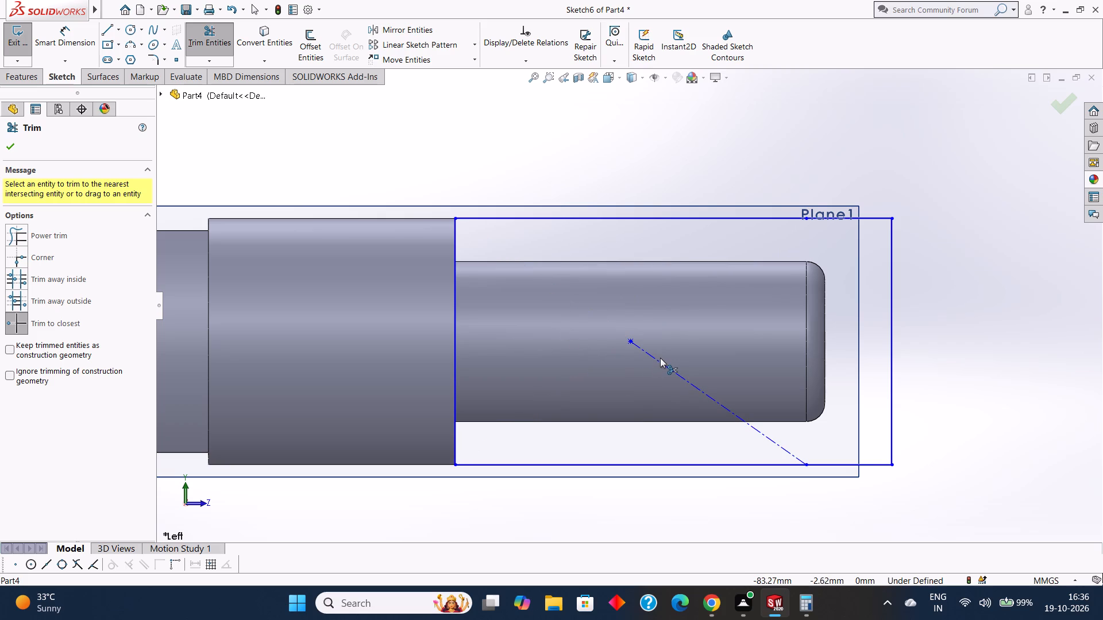
left_click(660, 359)
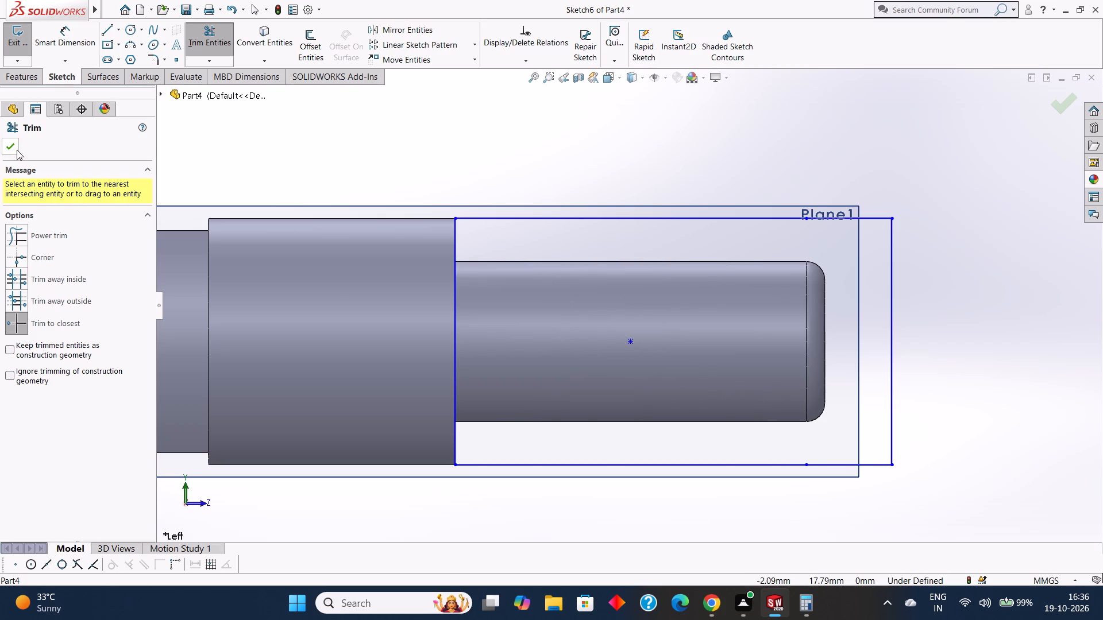
left_click(11, 146)
Cut-extrude the extended rectangle 30 mm blind from the sketch plane to remove one side of the 26 mm boss.
left_click(22, 77)
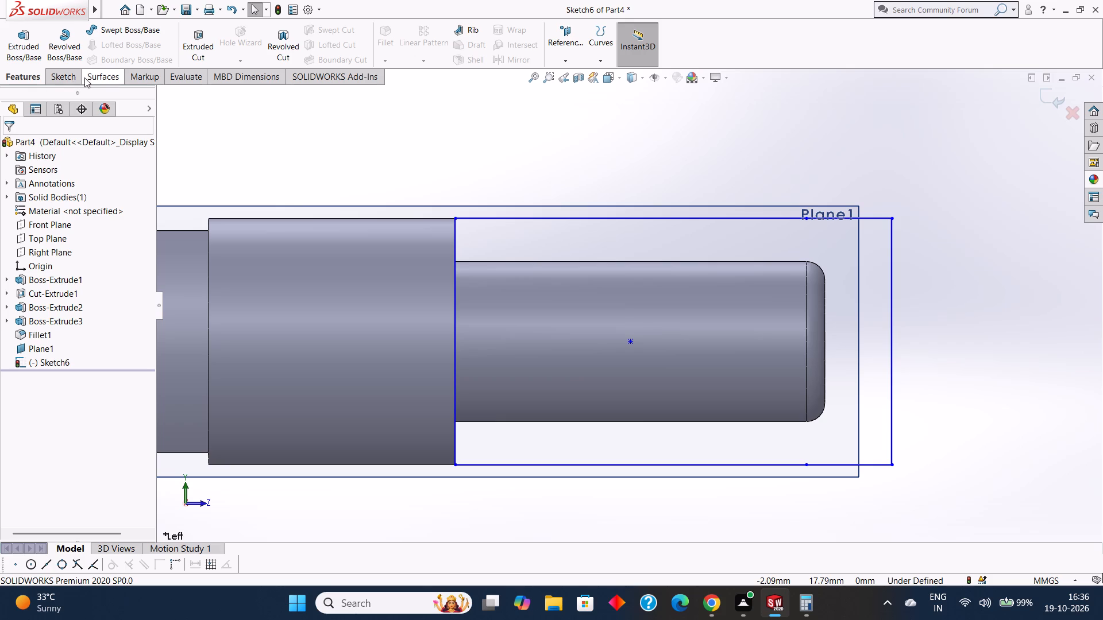
left_click(65, 76)
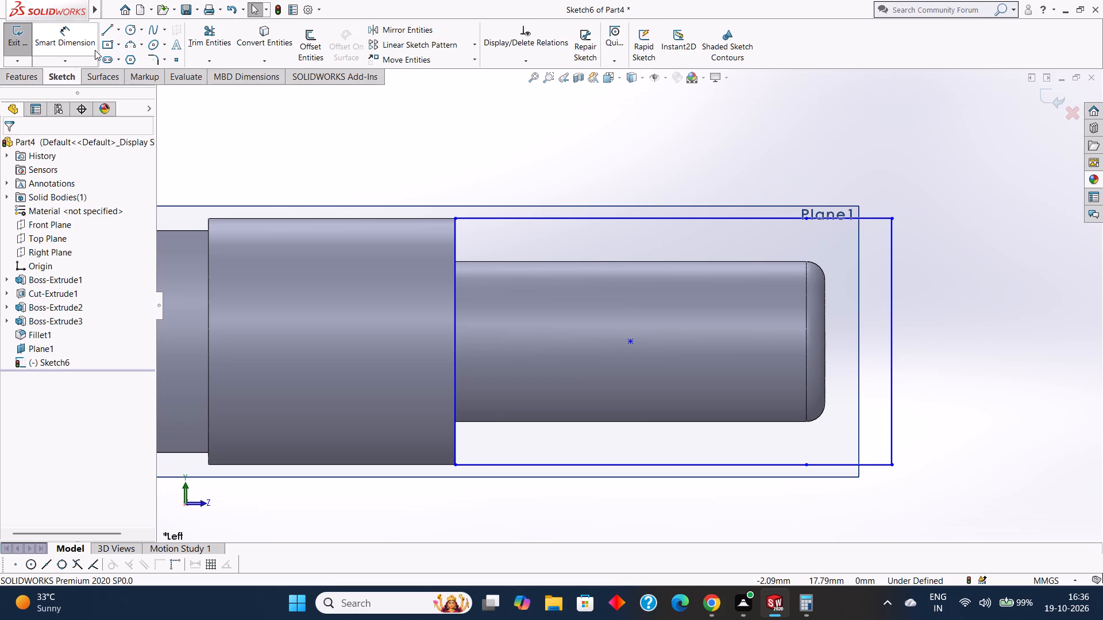
left_click(28, 79)
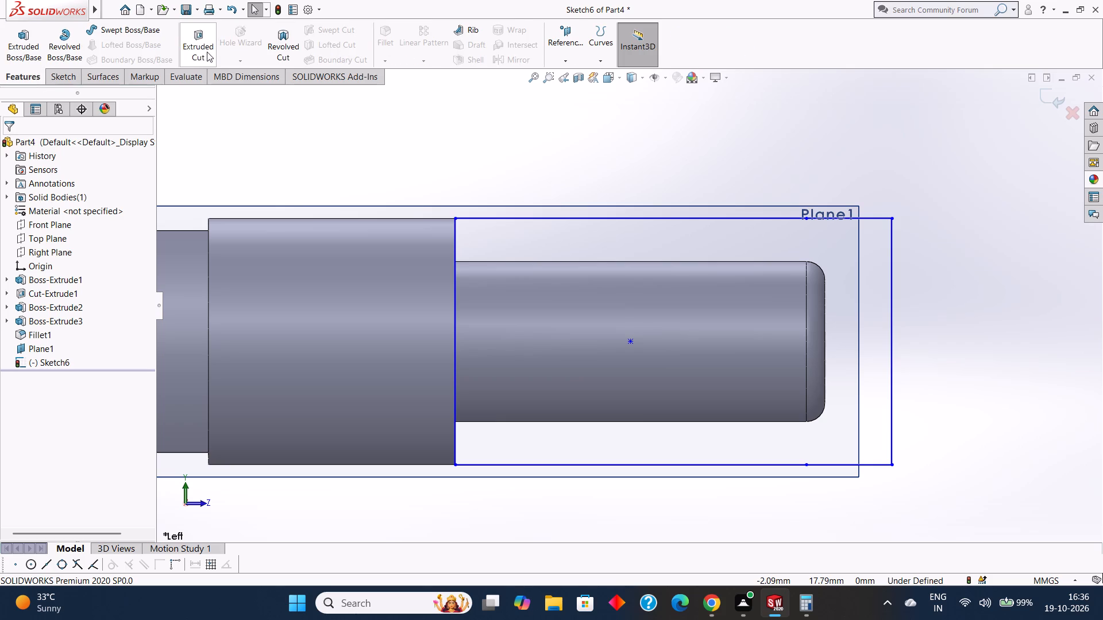
left_click(194, 50)
scroll(194, 50, "up", 3)
scroll(499, 169, "up", 5)
middle_click_drag(916, 281, 834, 166)
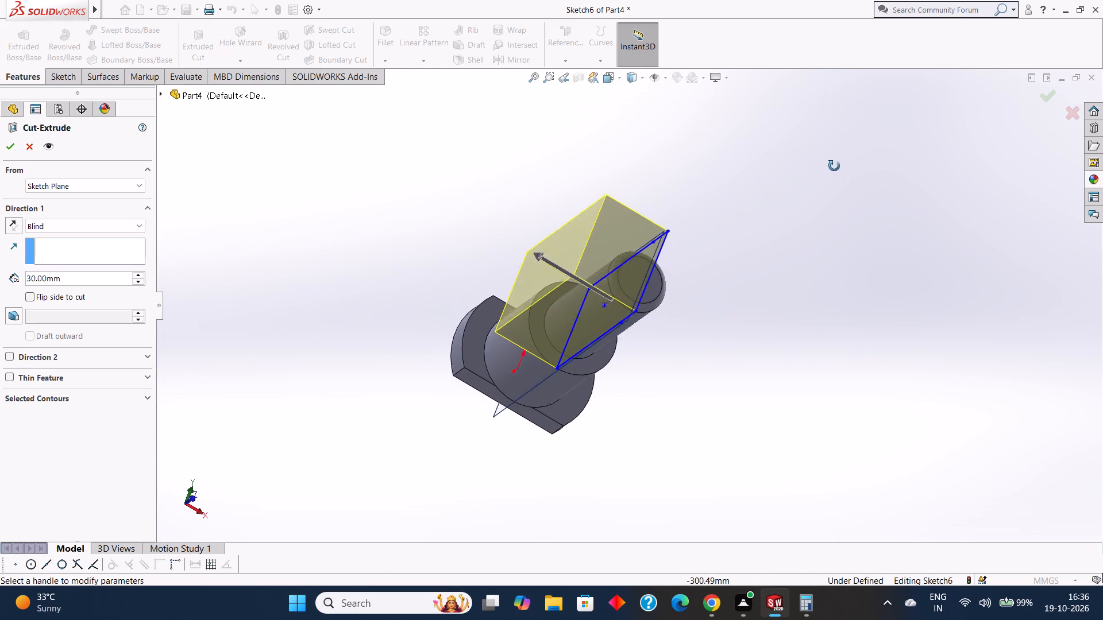
middle_click_drag(834, 166, 842, 157)
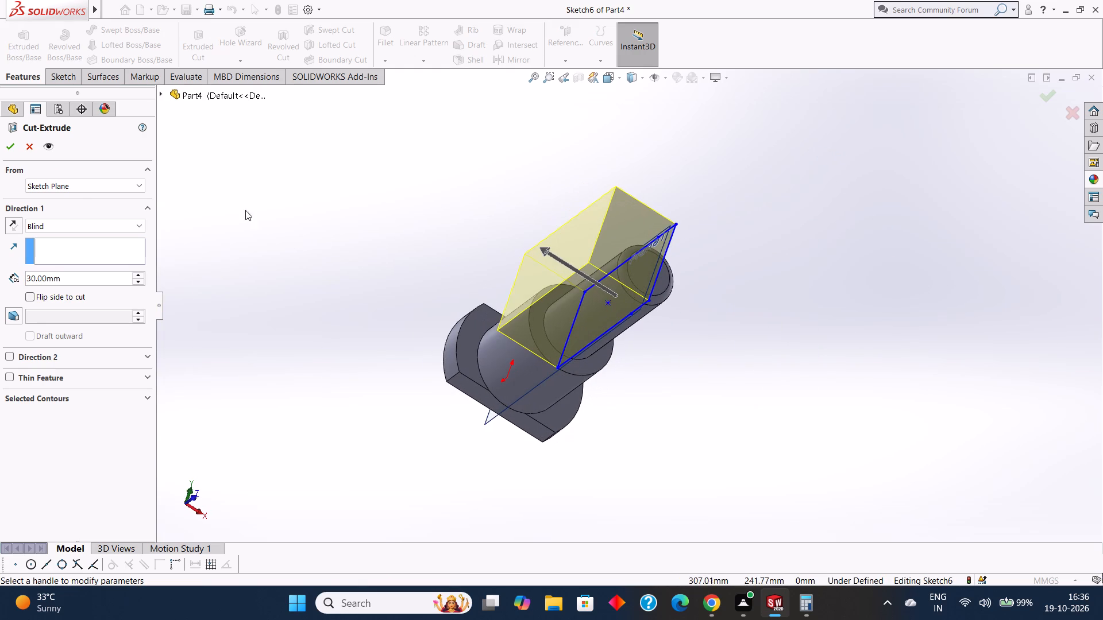
left_click(9, 142)
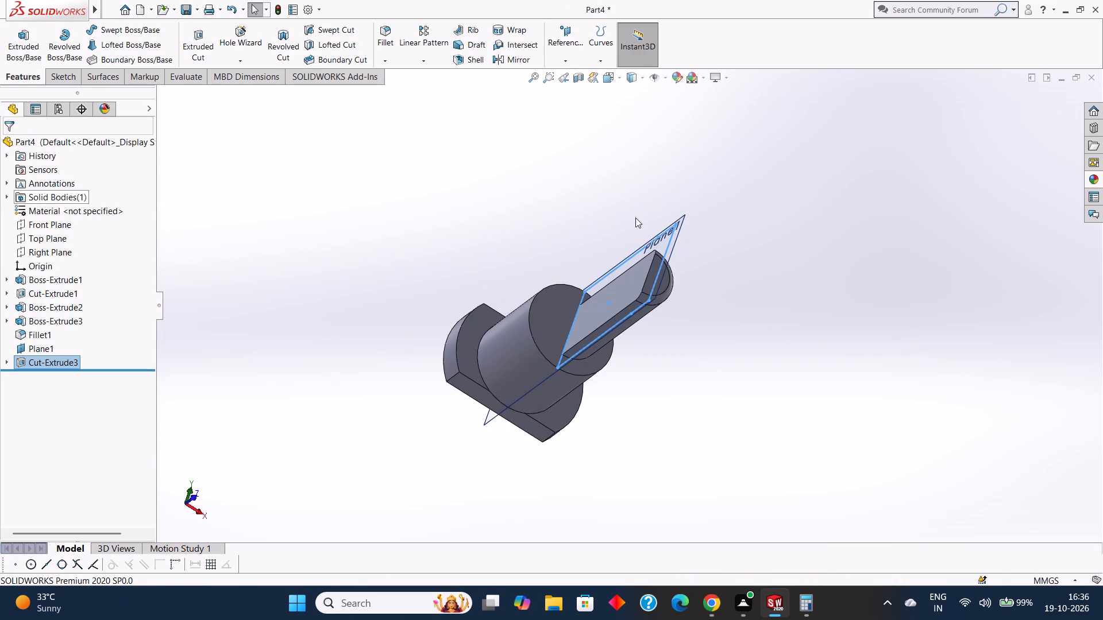
Hide Plane1 in the model view.
left_click(663, 173)
middle_click_drag(731, 201, 778, 251)
right_click(715, 253)
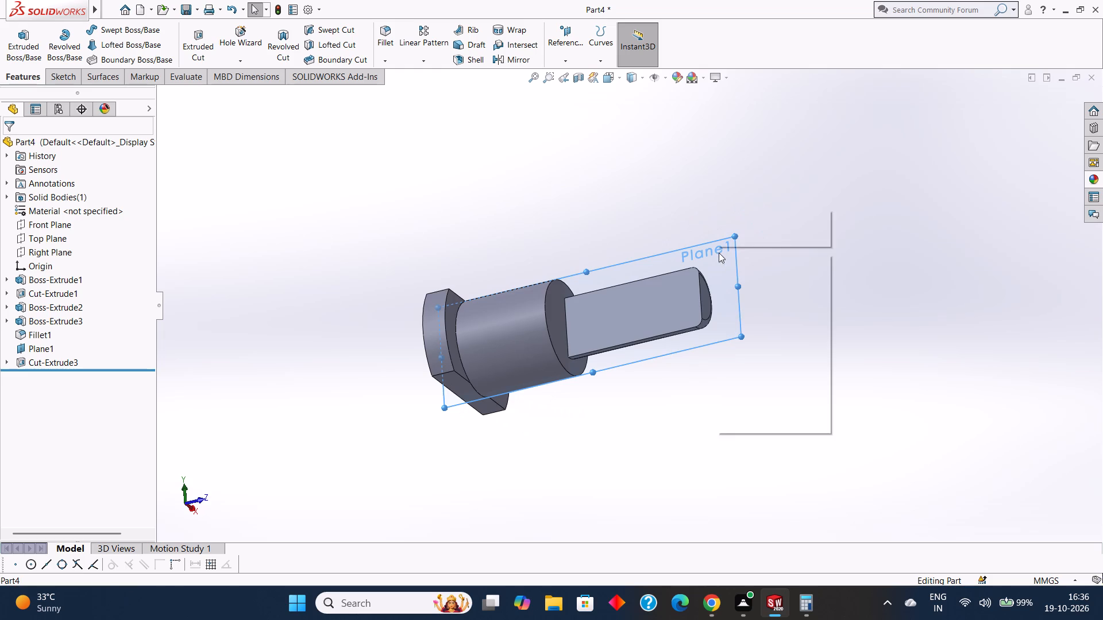
left_click(755, 236)
Examine the cut boss, the 40 mm boss and the flatted disc from several angles.
middle_click_drag(758, 276, 759, 252)
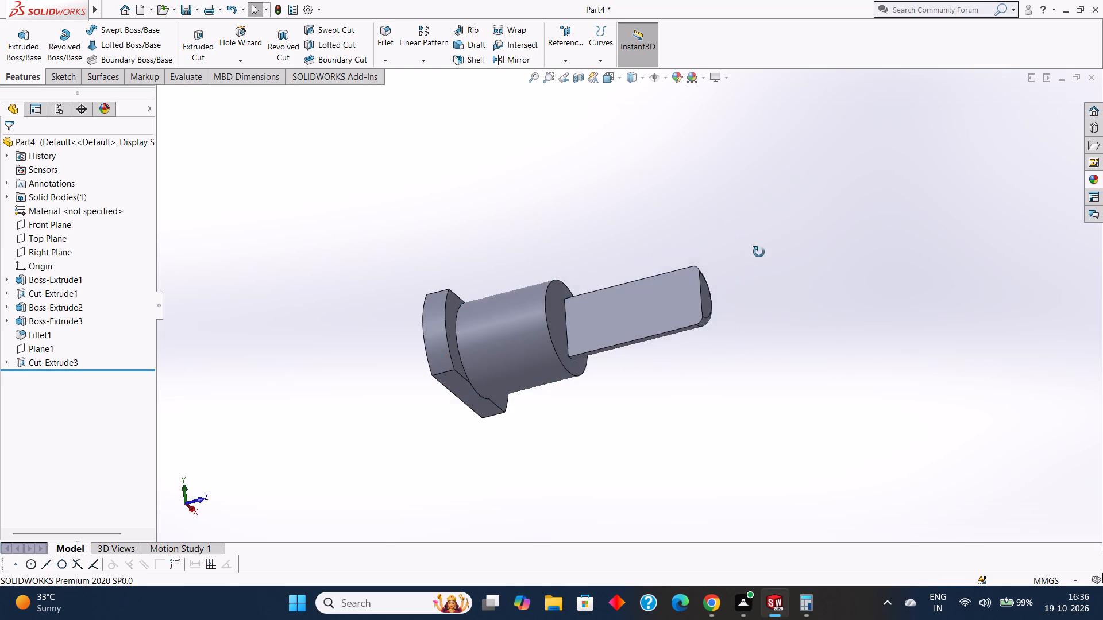
middle_click_drag(759, 252, 759, 173)
middle_click_drag(787, 281, 770, 198)
middle_click(776, 244)
scroll(776, 244, "up", 1)
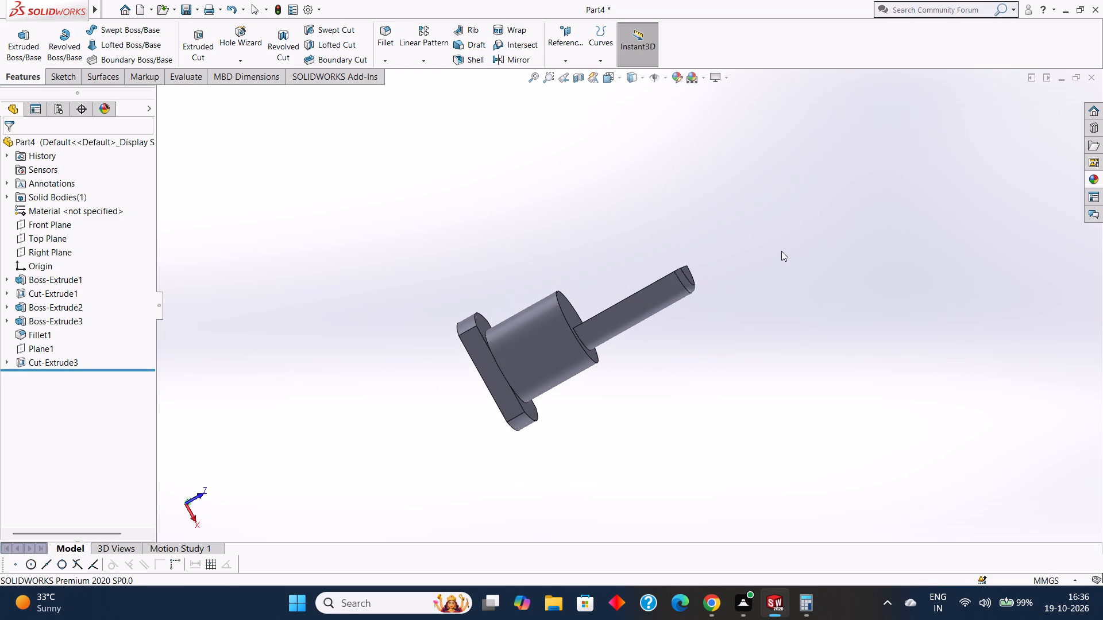
middle_click_drag(781, 251, 786, 266)
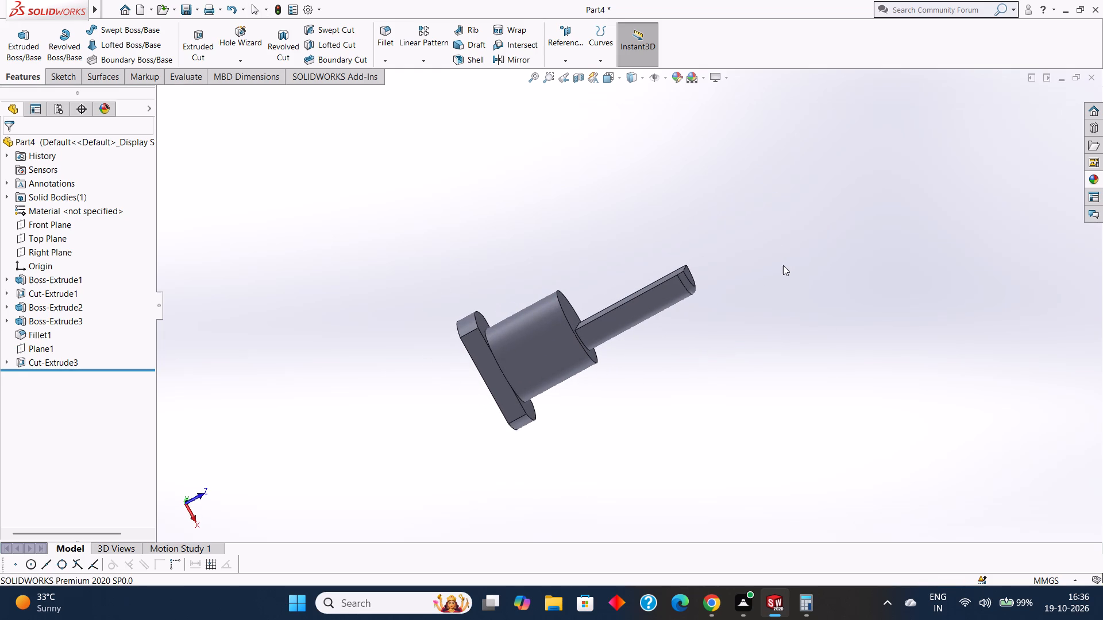
middle_click_drag(793, 274, 797, 276)
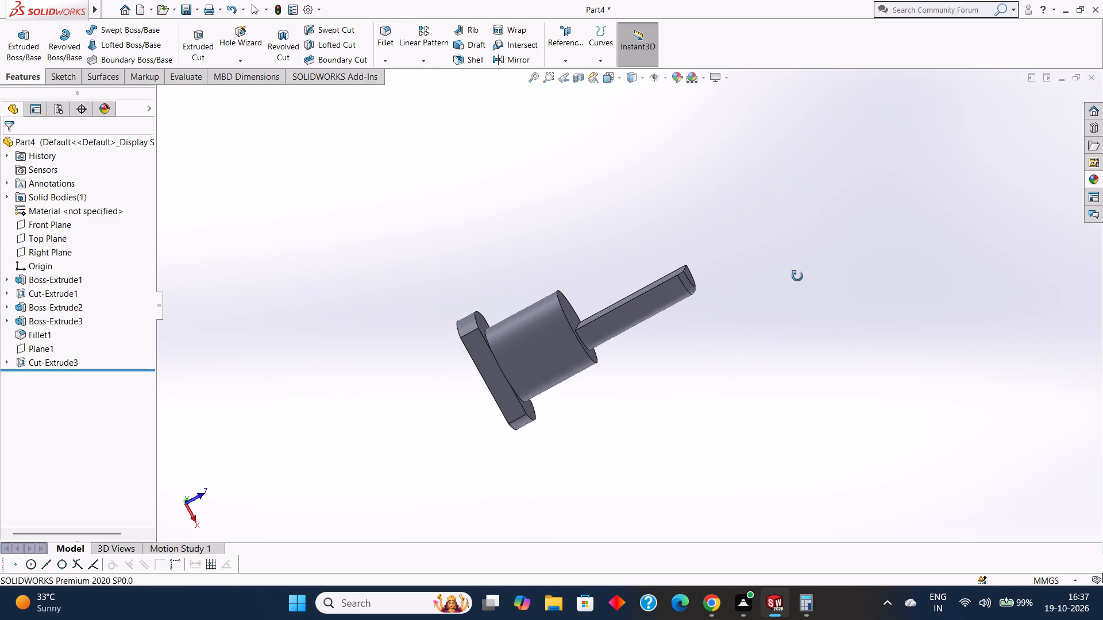
middle_click_drag(797, 276, 812, 286)
middle_click_drag(793, 288, 837, 269)
middle_click_drag(815, 292, 817, 286)
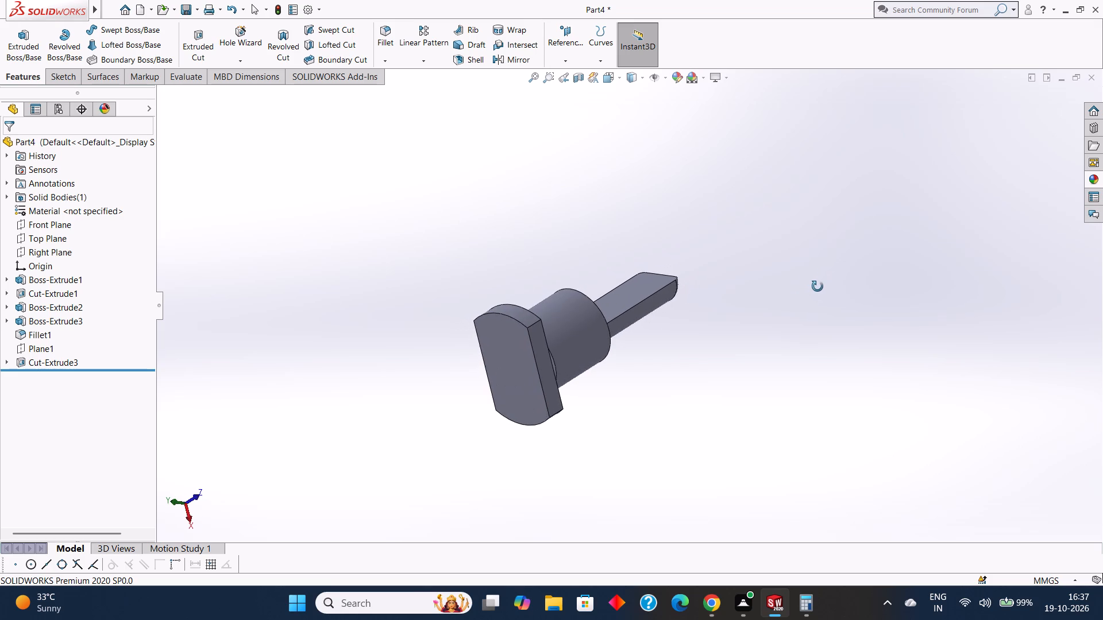
middle_click_drag(817, 286, 826, 289)
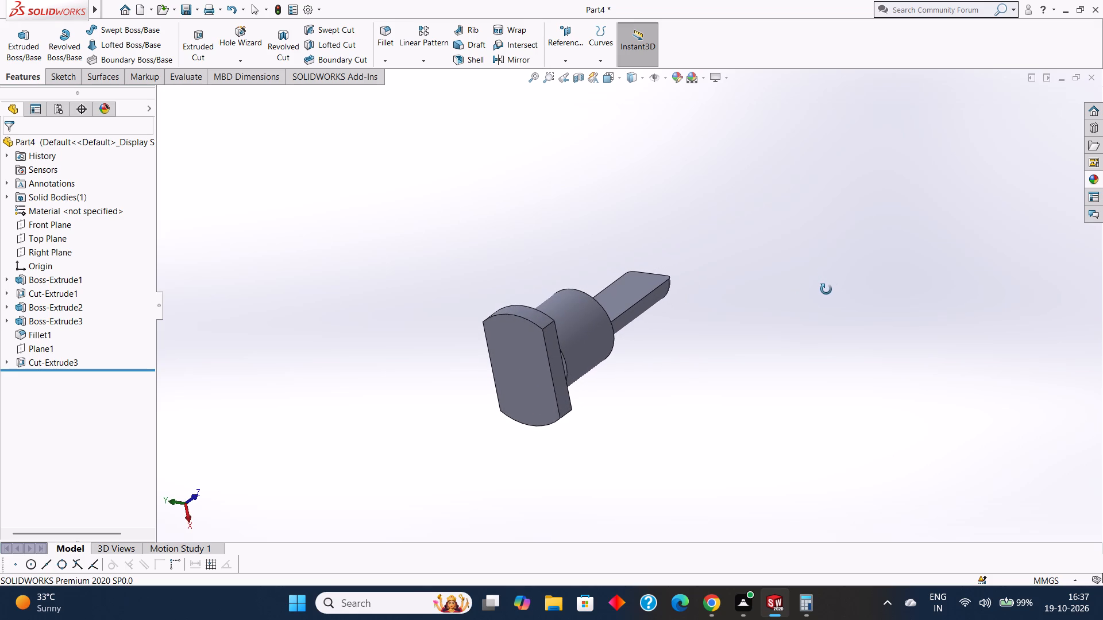
middle_click_drag(826, 289, 826, 299)
middle_click_drag(704, 308, 761, 301)
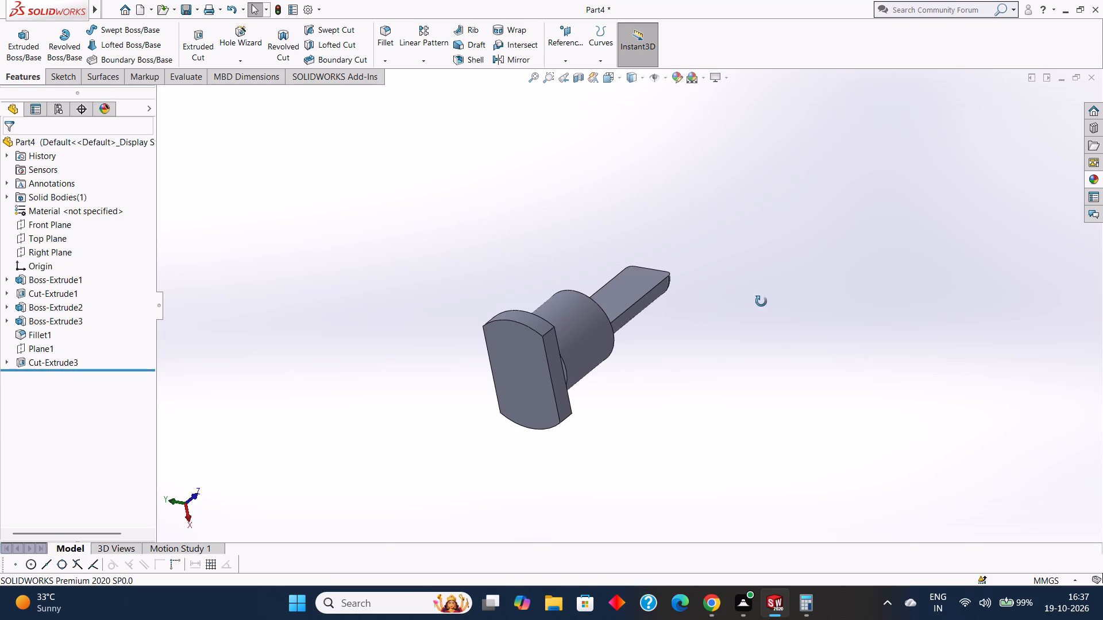
middle_click_drag(761, 301, 833, 289)
middle_click_drag(836, 358, 761, 331)
Start a sketch on the flatted disc's outer end face, viewed square-on.
left_click(579, 348)
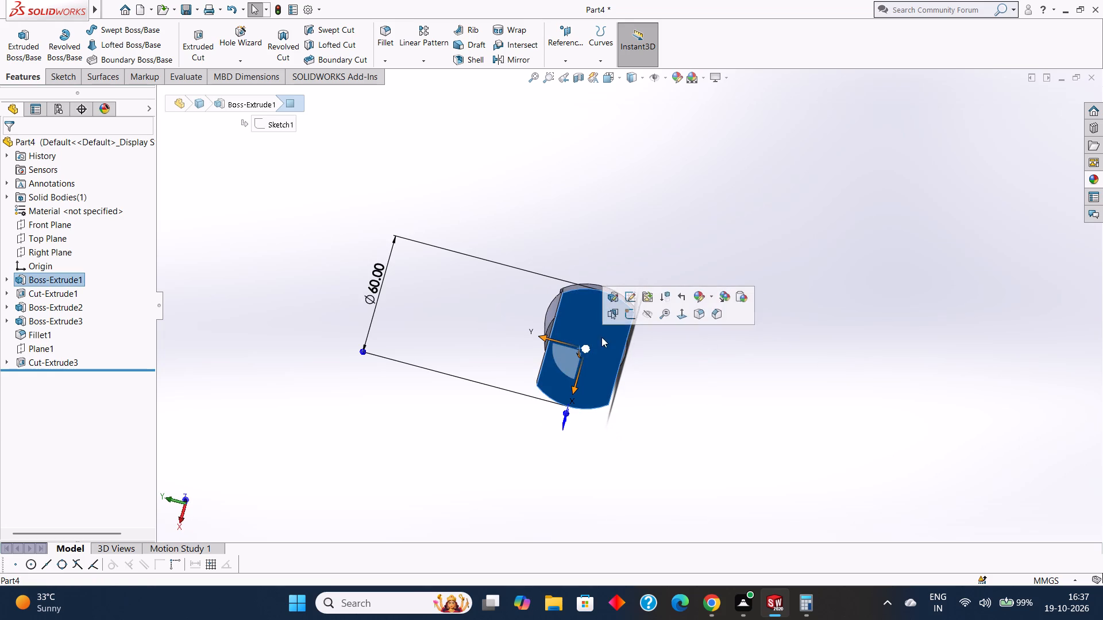
left_click(630, 318)
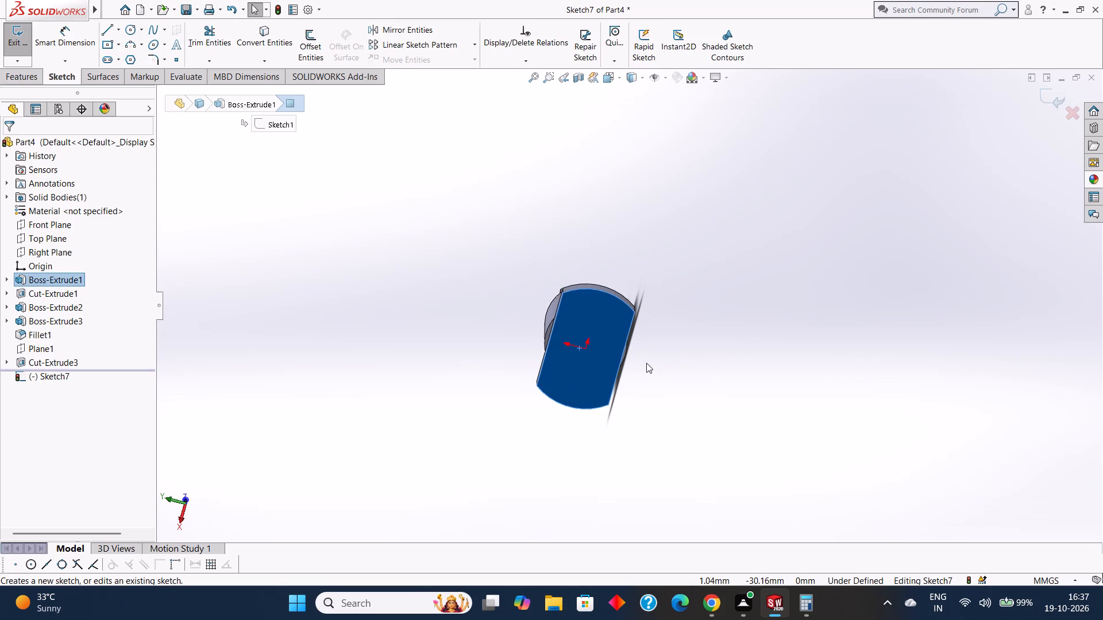
key("ctrl+8")
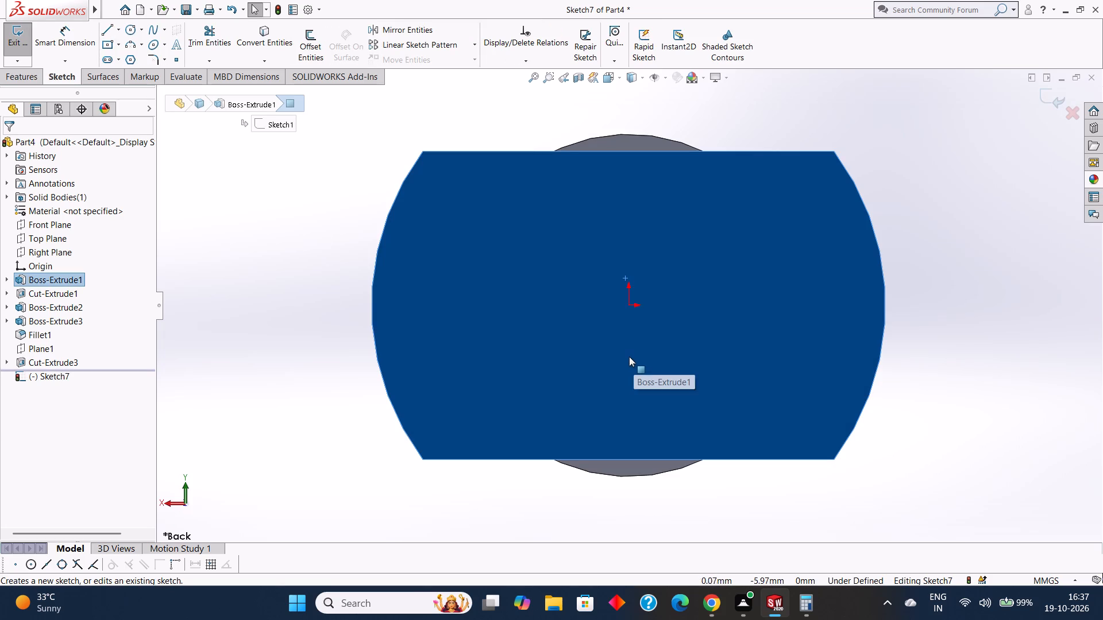
key("Escape")
scroll(608, 327, "up", 2)
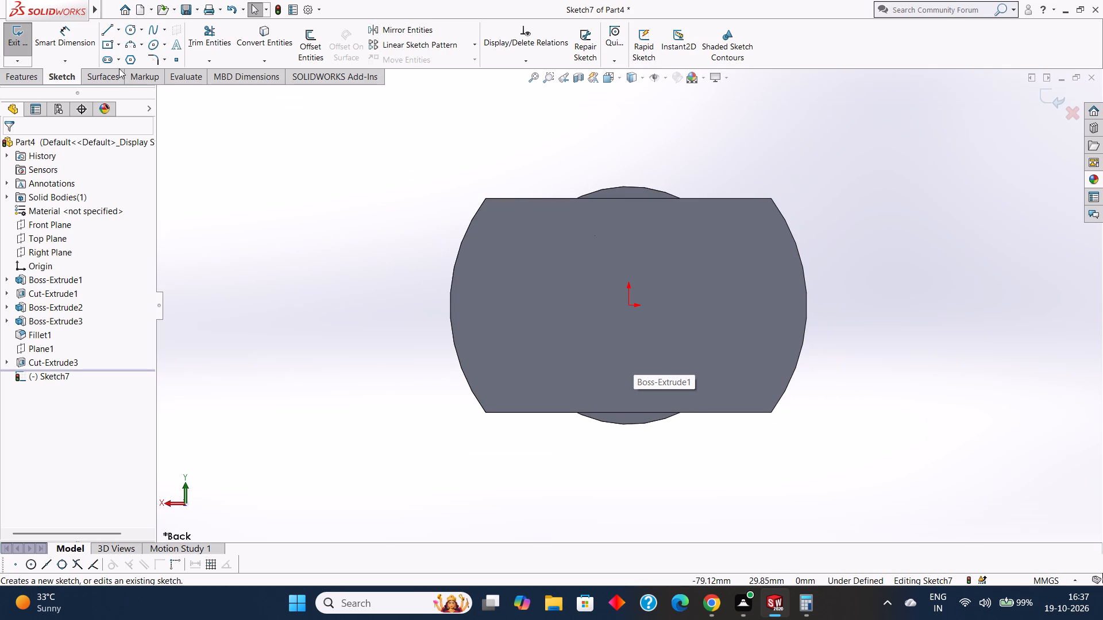
Sketch a 74 mm by 74 mm center rectangle about the origin on the flatted disc's end face.
left_click(118, 47)
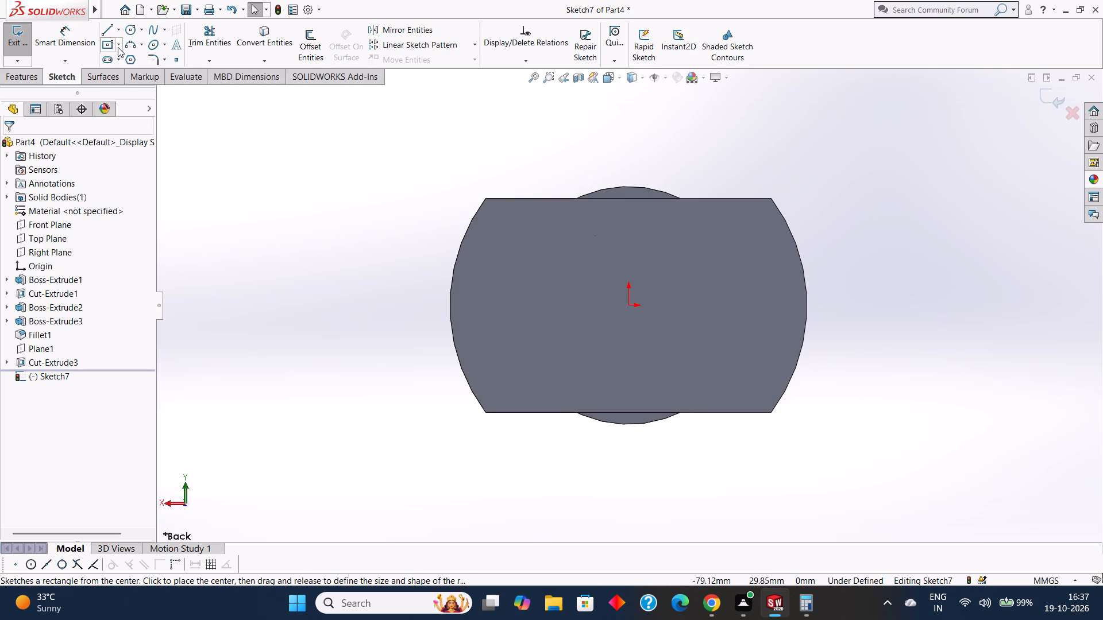
left_click(142, 71)
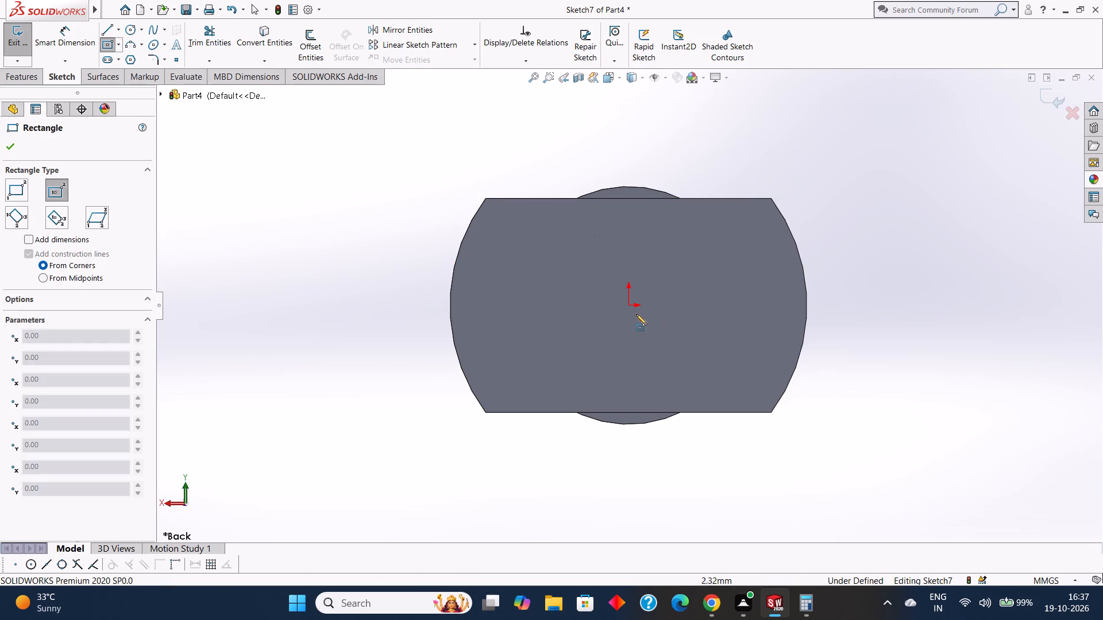
left_click(629, 305)
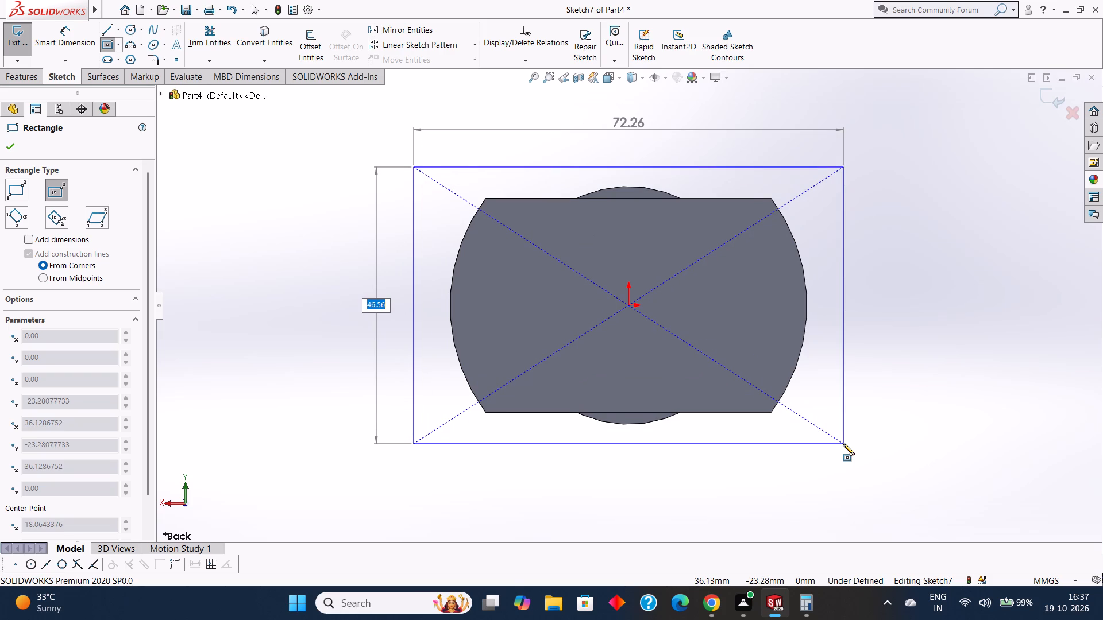
type("74")
key("Tab")
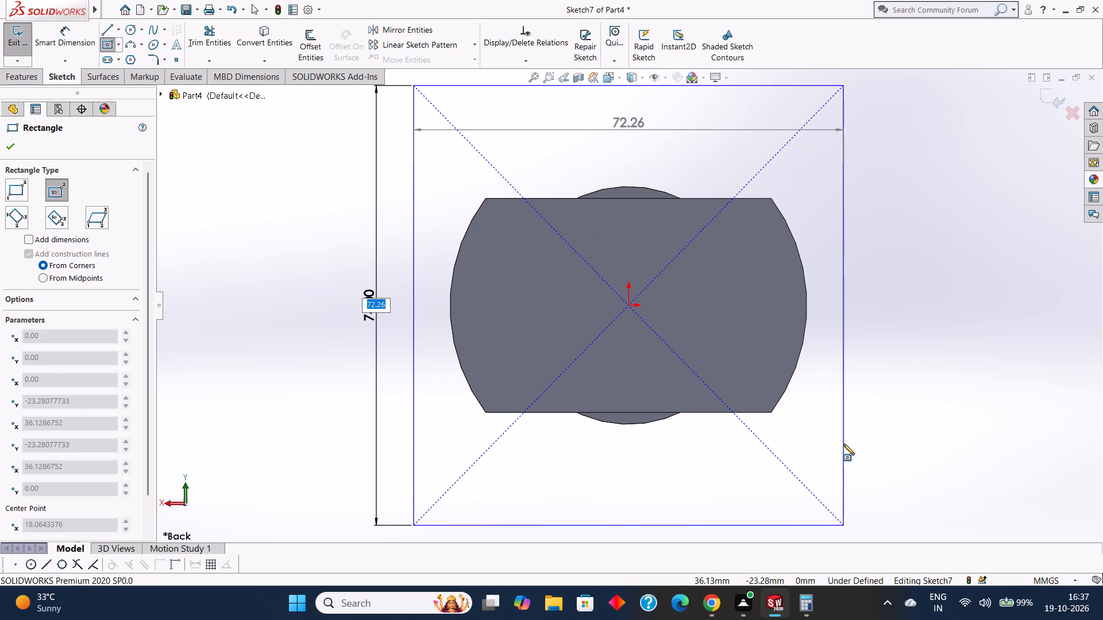
type("74")
scroll(800, 409, "up", 1)
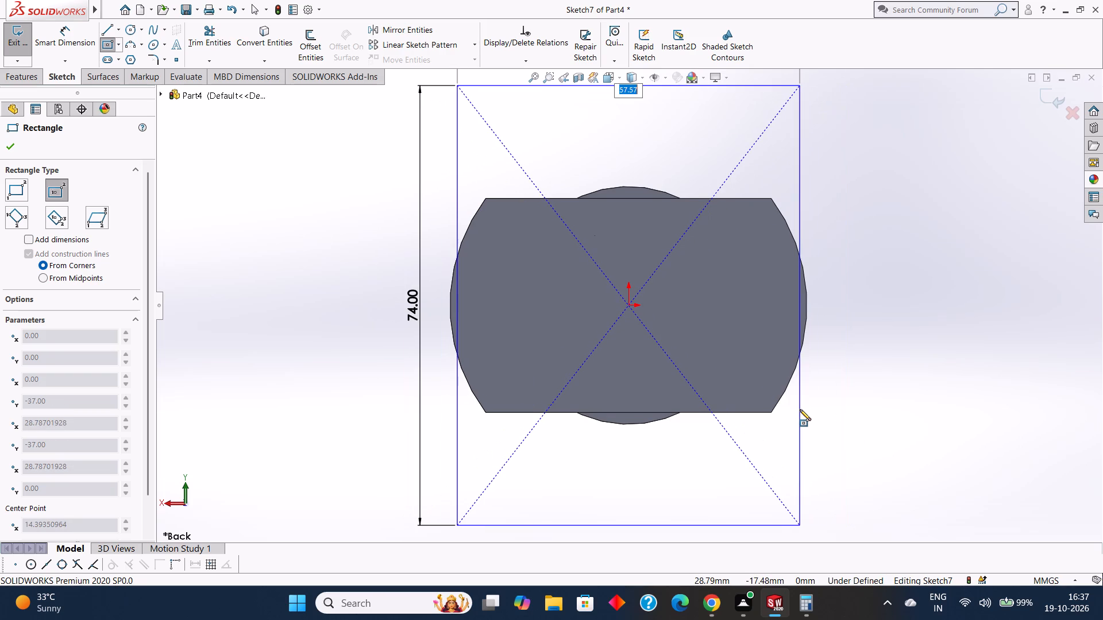
scroll(800, 409, "up", 1)
key("BackSpace")
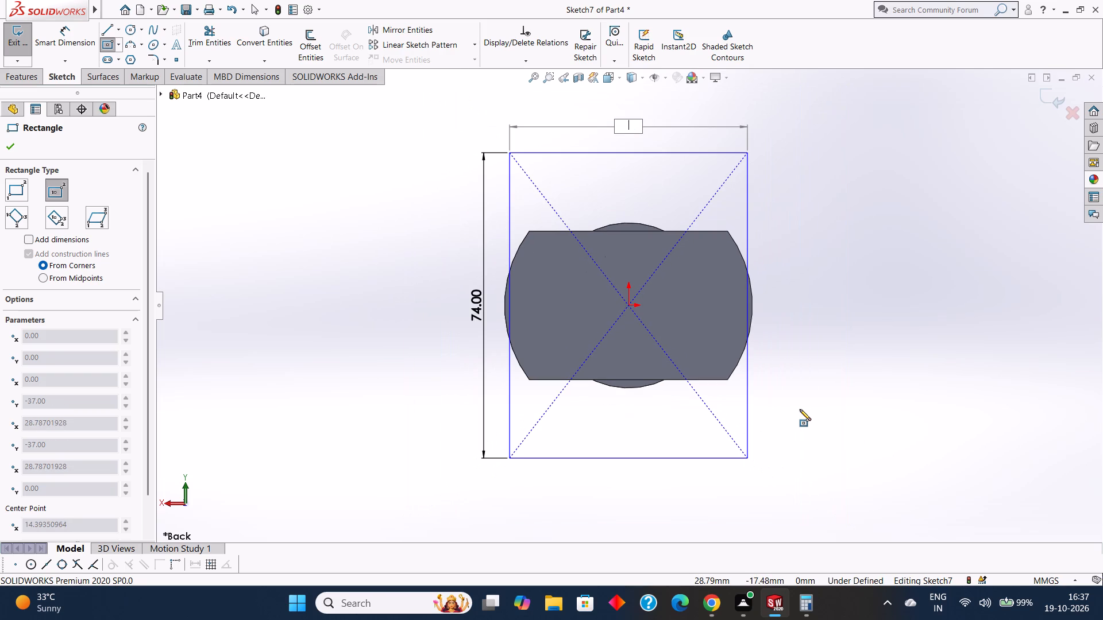
type("74")
key("Return")
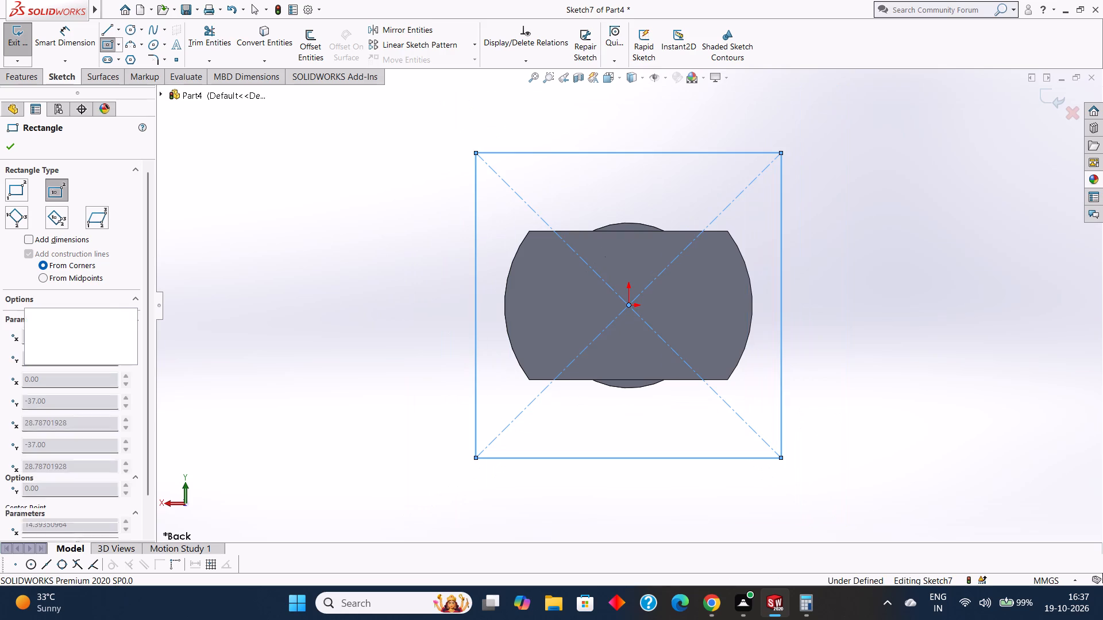
left_click(14, 143)
Add a length dimension to the upper horizontal edge of the 74 mm square.
left_click(64, 35)
left_click(624, 154)
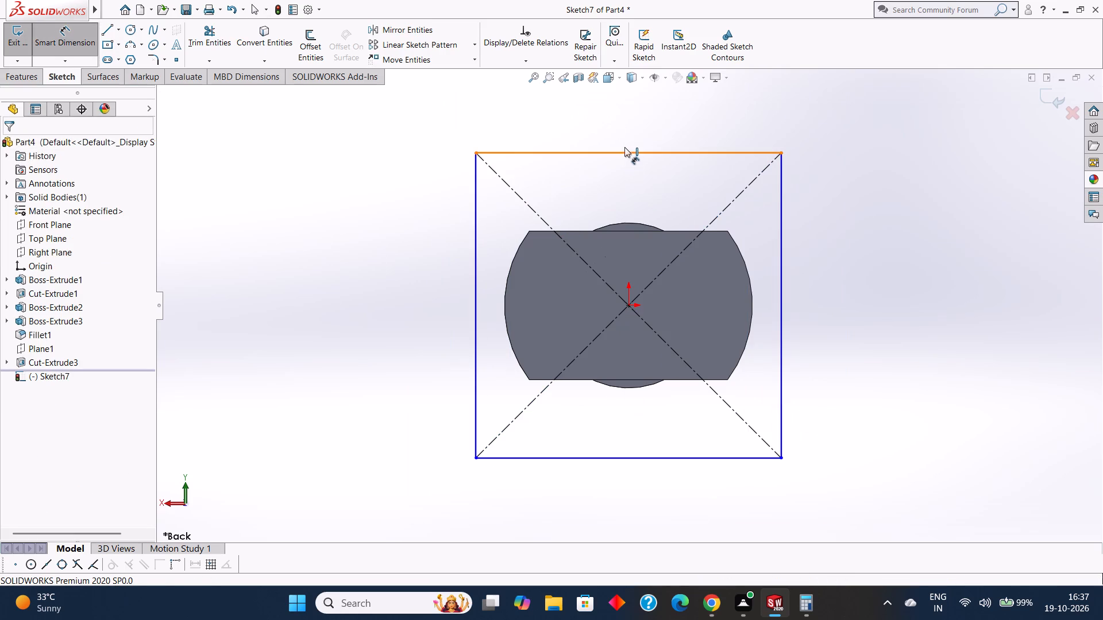
left_click(626, 119)
left_click(572, 104)
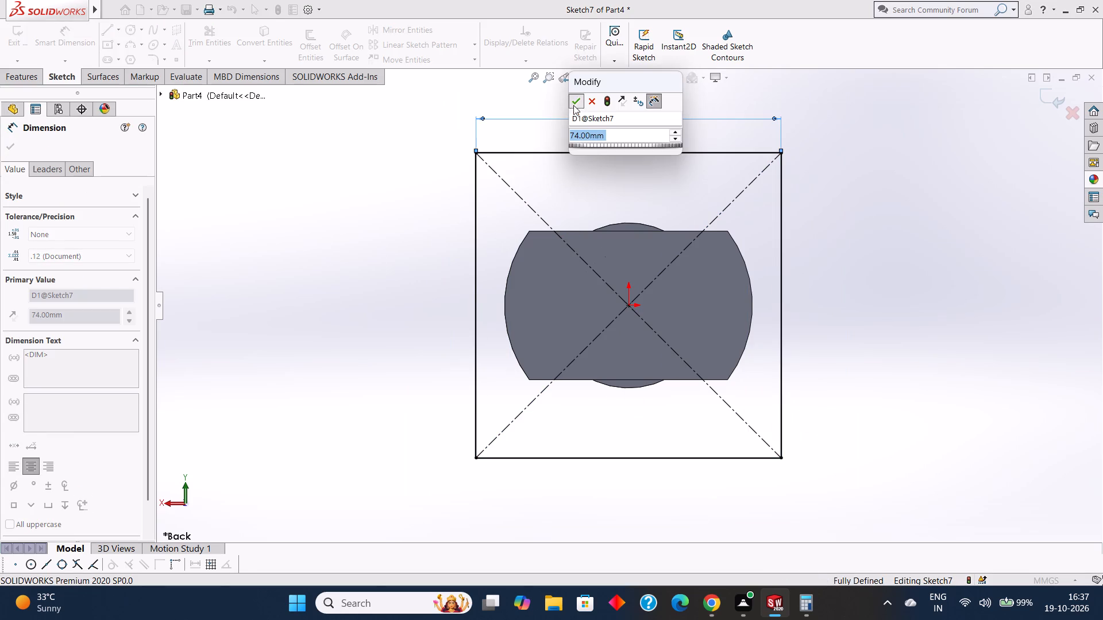
left_click(7, 143)
Extrude the square 10 mm blind away from the flatted disc, merged with the body, to form an end plate.
left_click(24, 77)
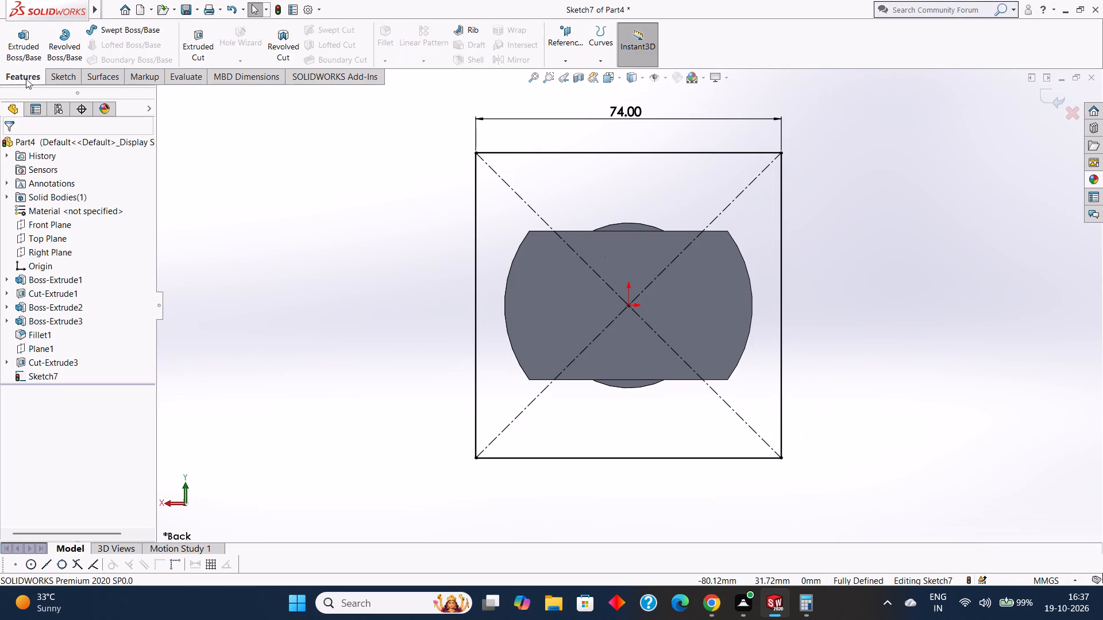
left_click(33, 54)
middle_click_drag(850, 243, 759, 261)
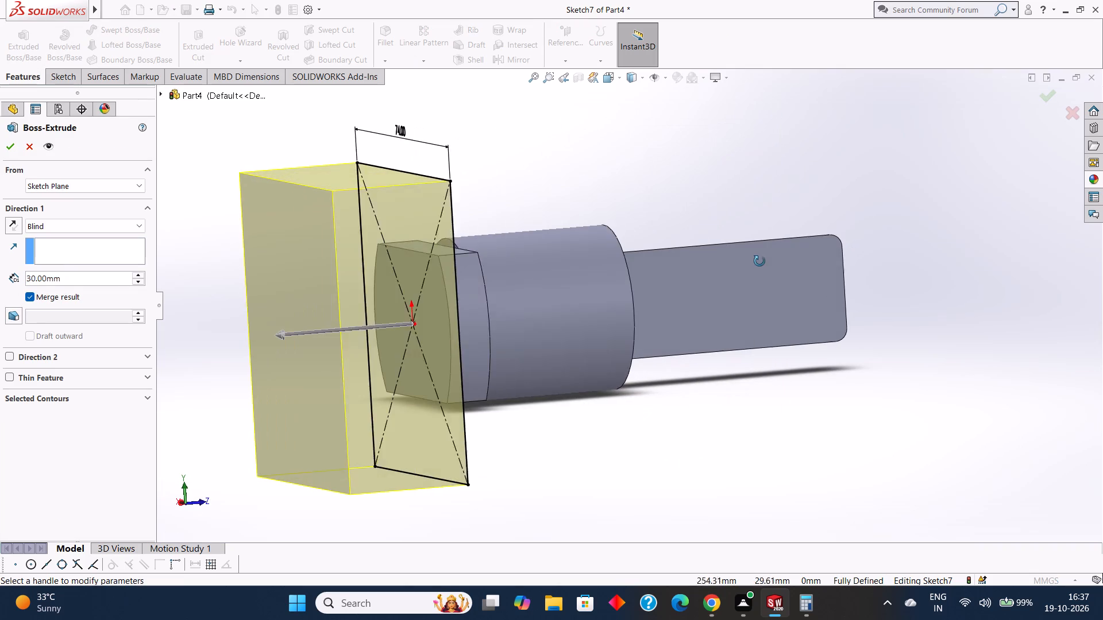
middle_click_drag(759, 261, 754, 262)
left_click(79, 274)
left_click_drag(84, 275, 15, 268)
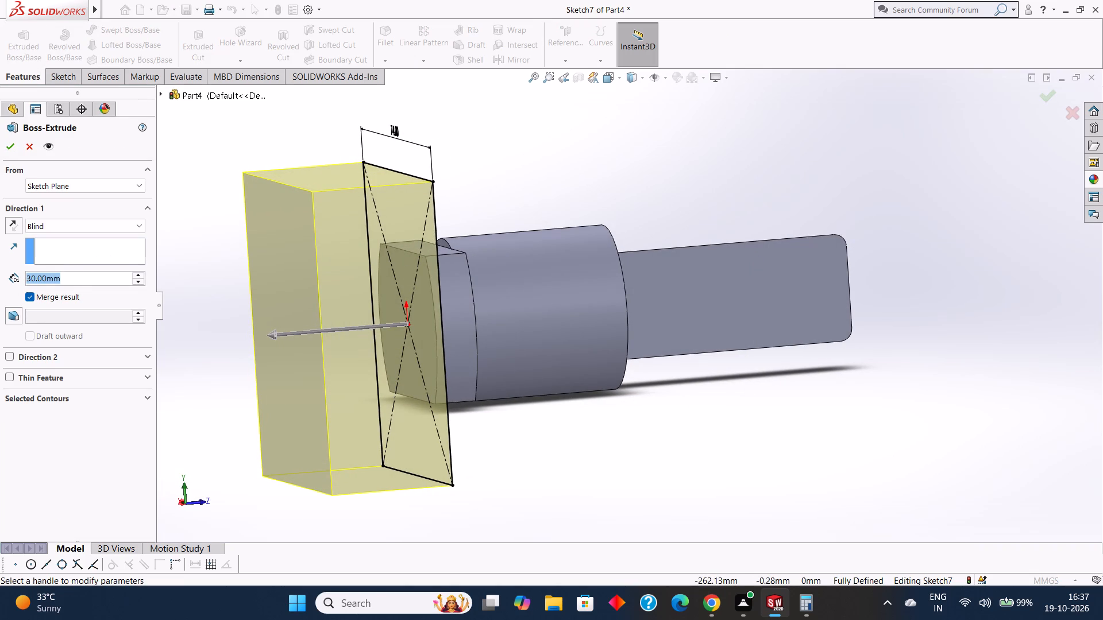
left_click_drag(15, 268, 10, 266)
type("10")
key("Return")
left_click(11, 150)
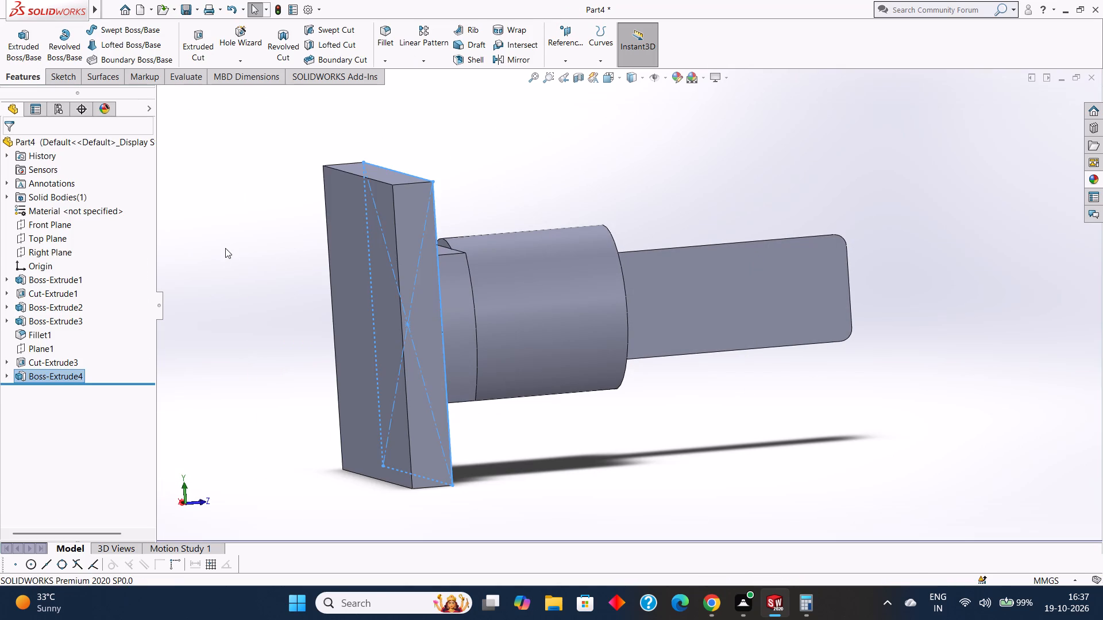
left_click(234, 248)
Examine the square end plate, flatted disc and stepped shaft from several angles.
middle_click_drag(237, 248, 195, 240)
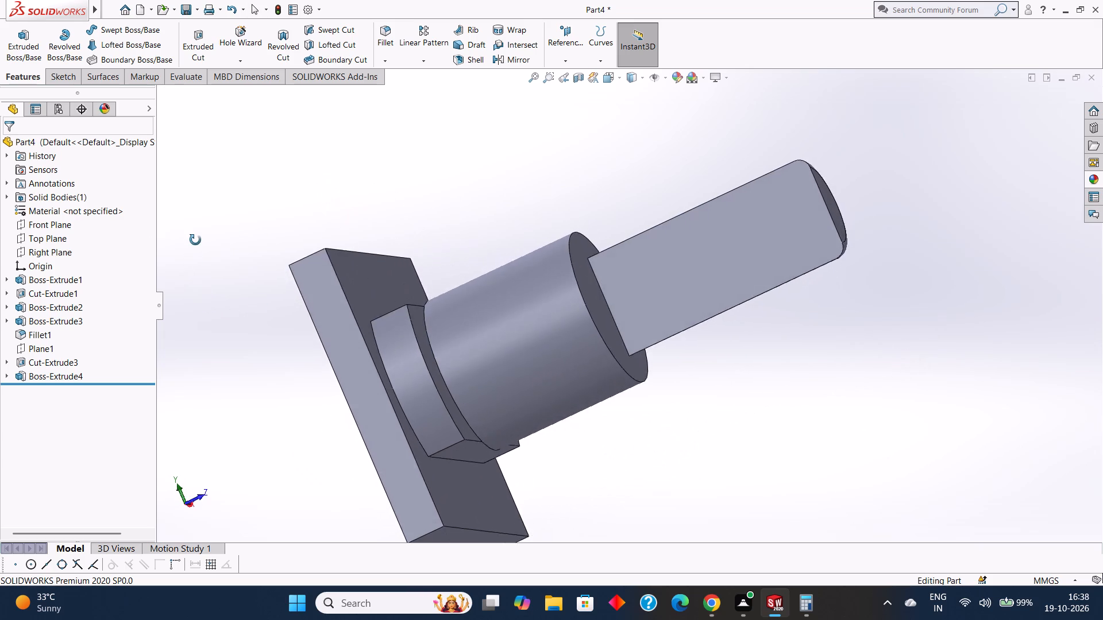
middle_click_drag(195, 240, 257, 257)
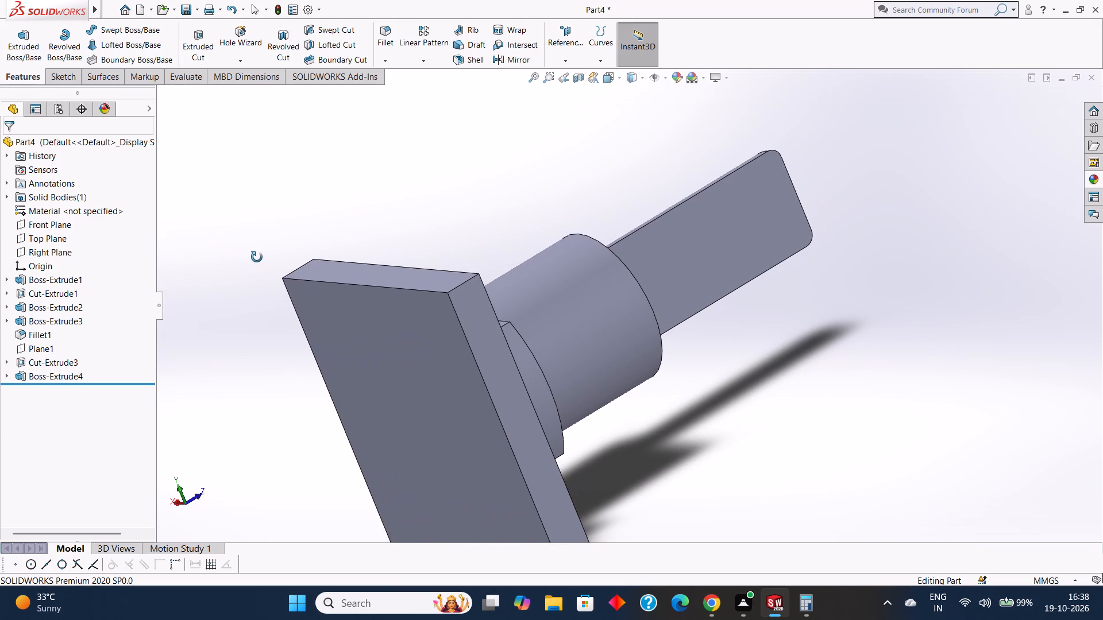
middle_click_drag(257, 257, 263, 268)
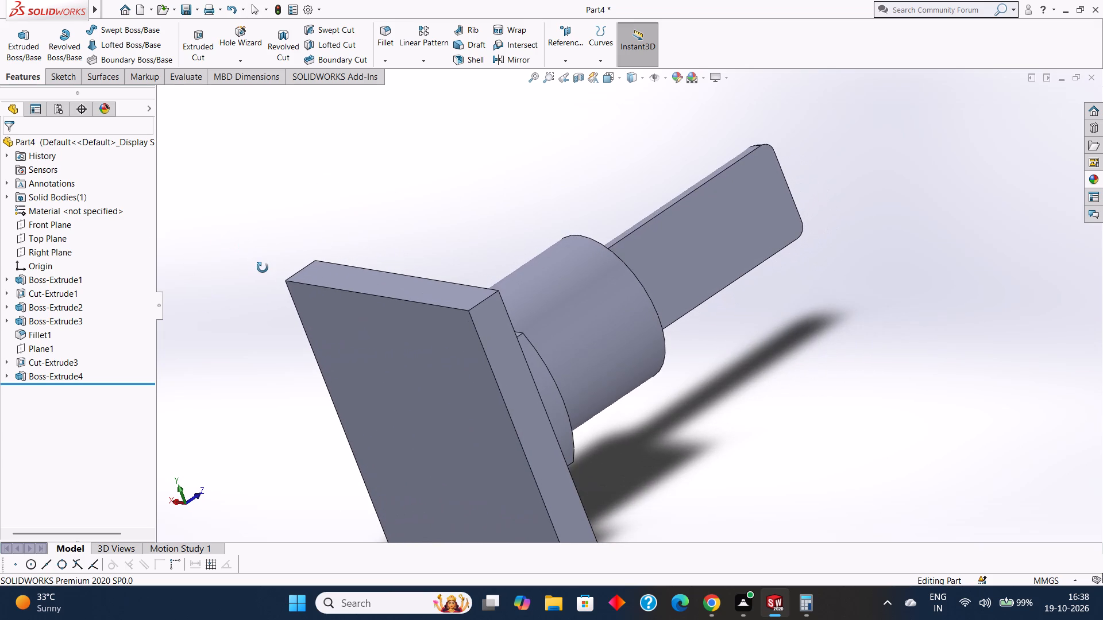
middle_click_drag(263, 268, 271, 266)
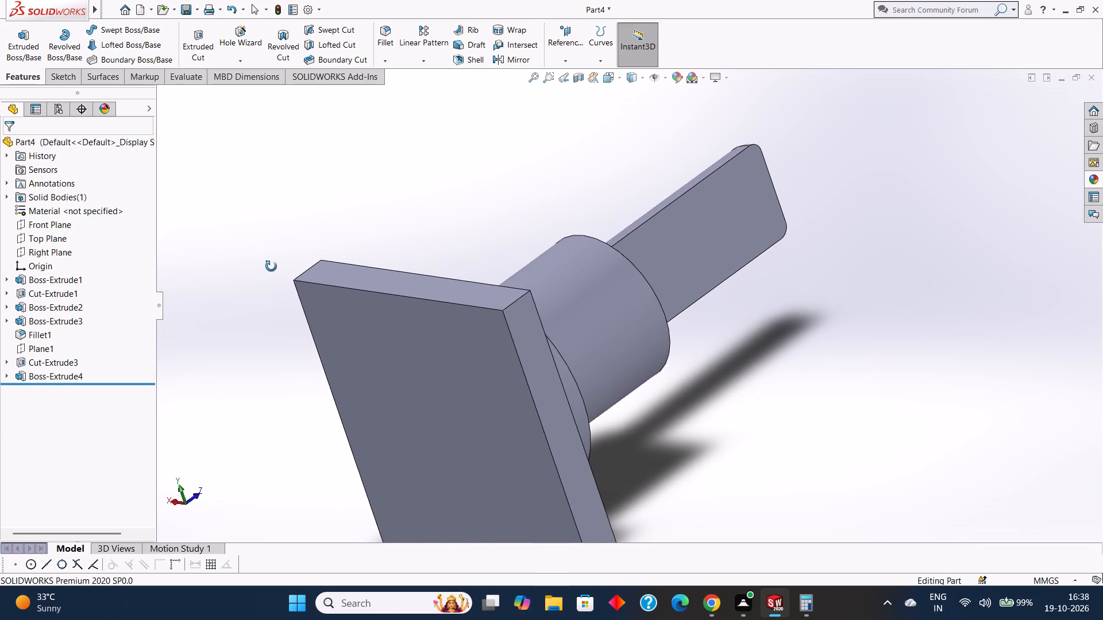
middle_click_drag(271, 266, 287, 262)
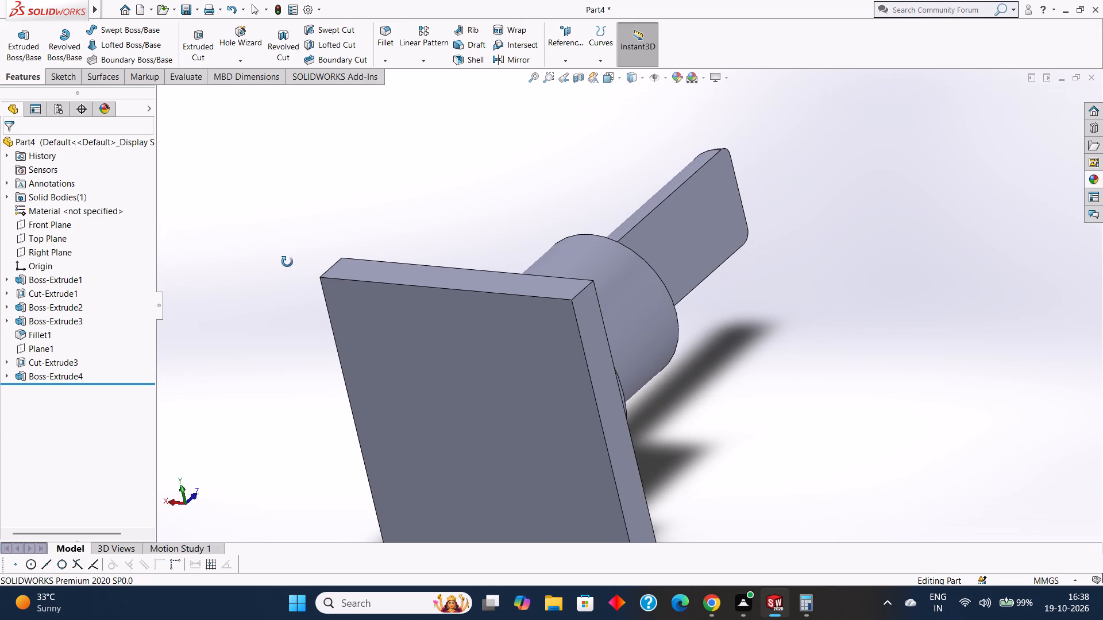
middle_click_drag(287, 262, 245, 259)
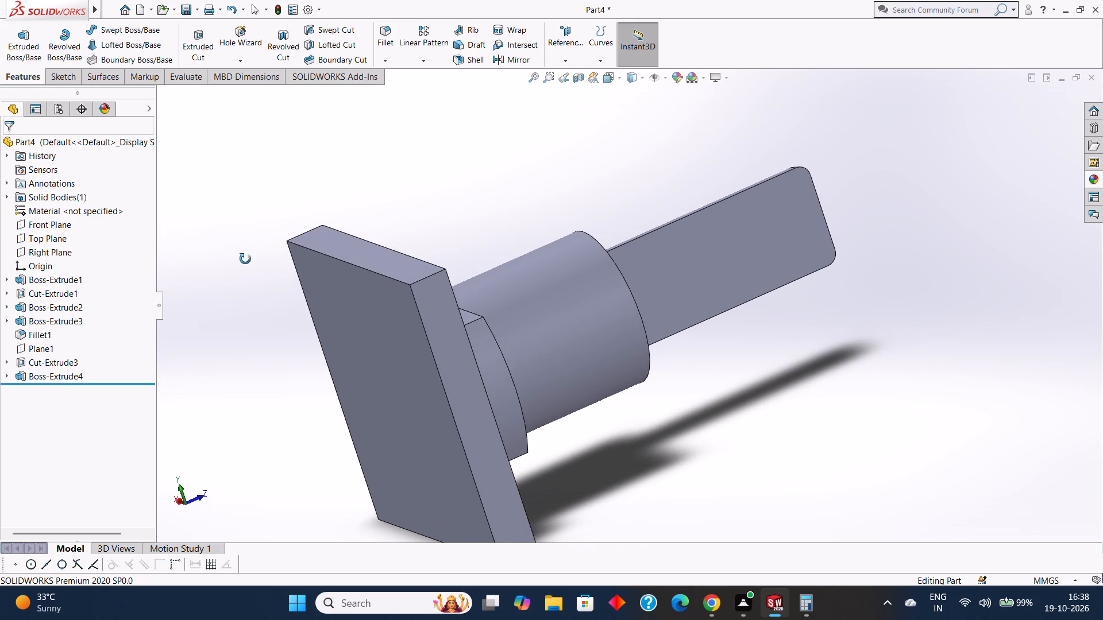
middle_click_drag(245, 259, 261, 406)
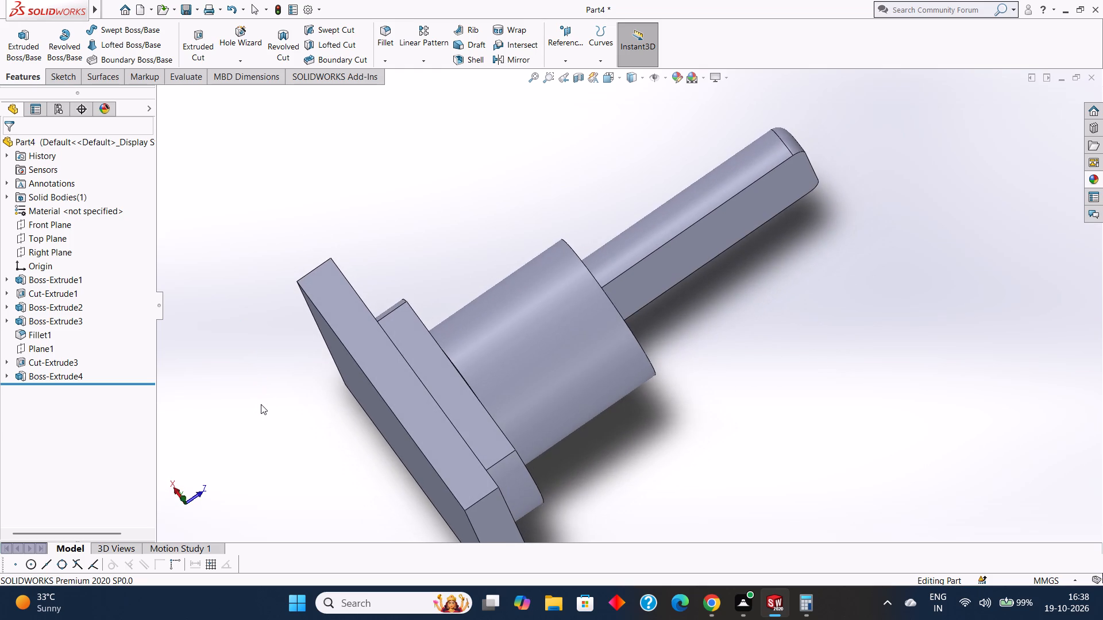
middle_click_drag(291, 324, 315, 269)
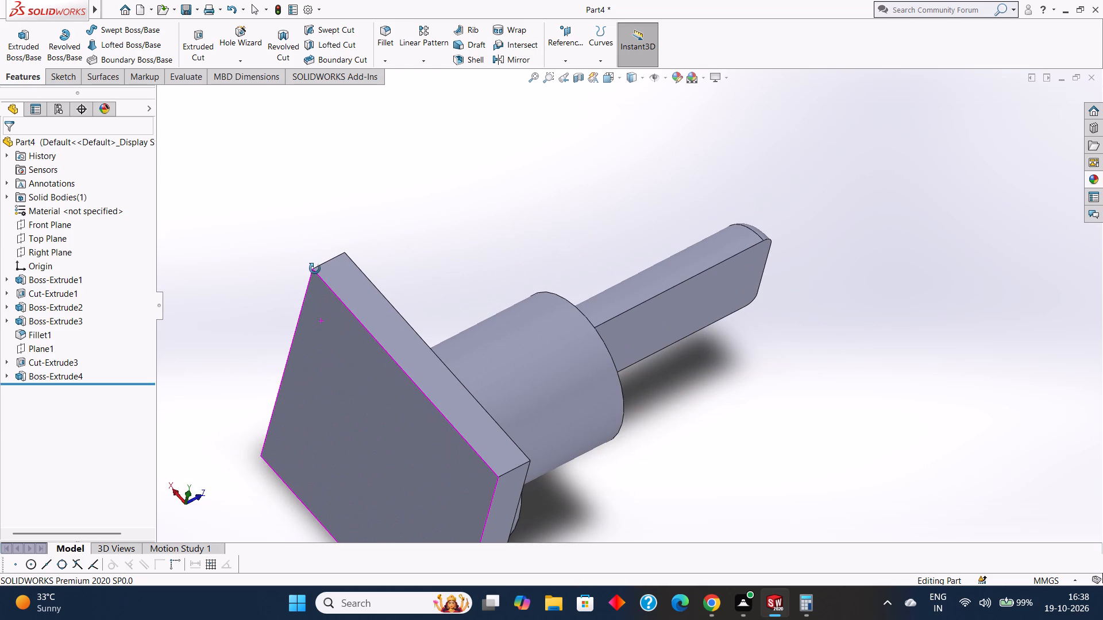
middle_click_drag(315, 269, 272, 260)
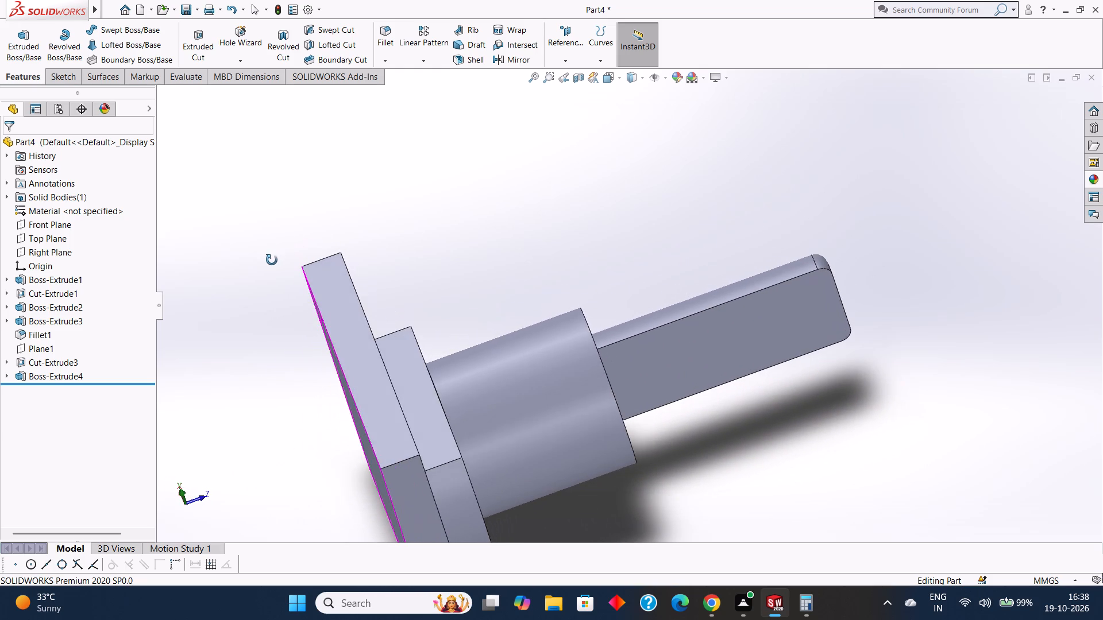
middle_click_drag(272, 260, 272, 261)
middle_click_drag(268, 277, 289, 288)
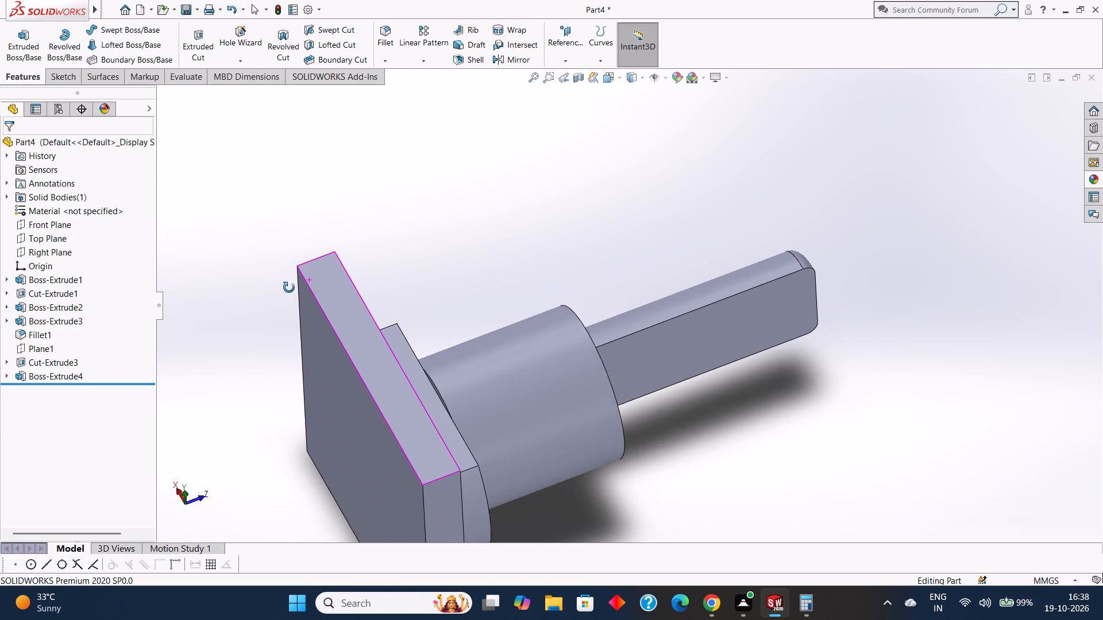
middle_click_drag(289, 288, 295, 302)
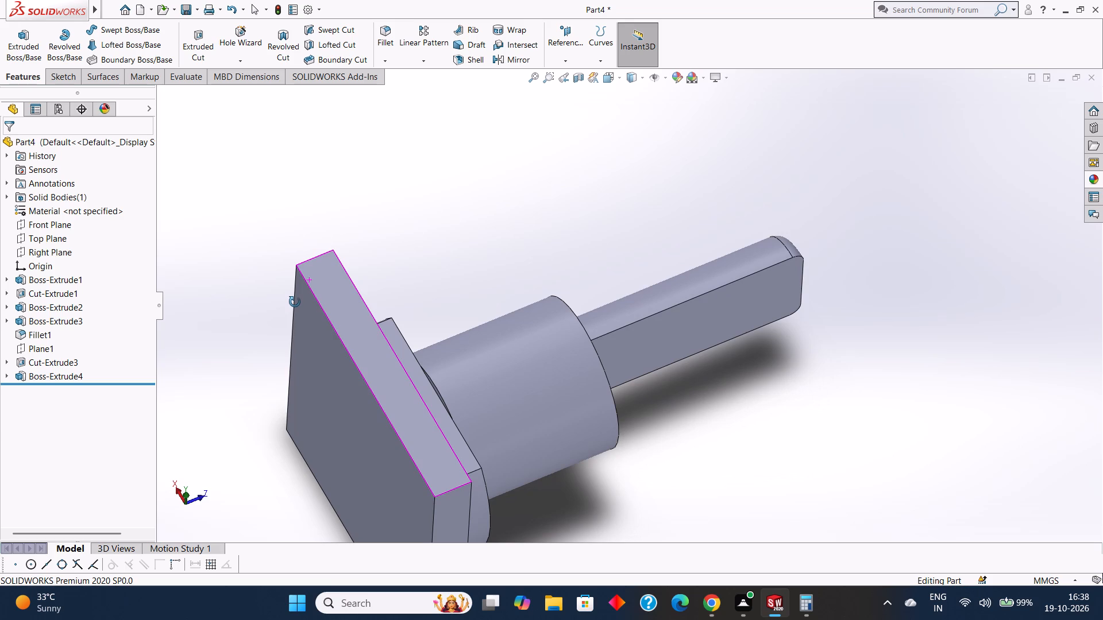
middle_click_drag(295, 302, 295, 258)
scroll(295, 258, "up", 1)
middle_click_drag(320, 400, 426, 175)
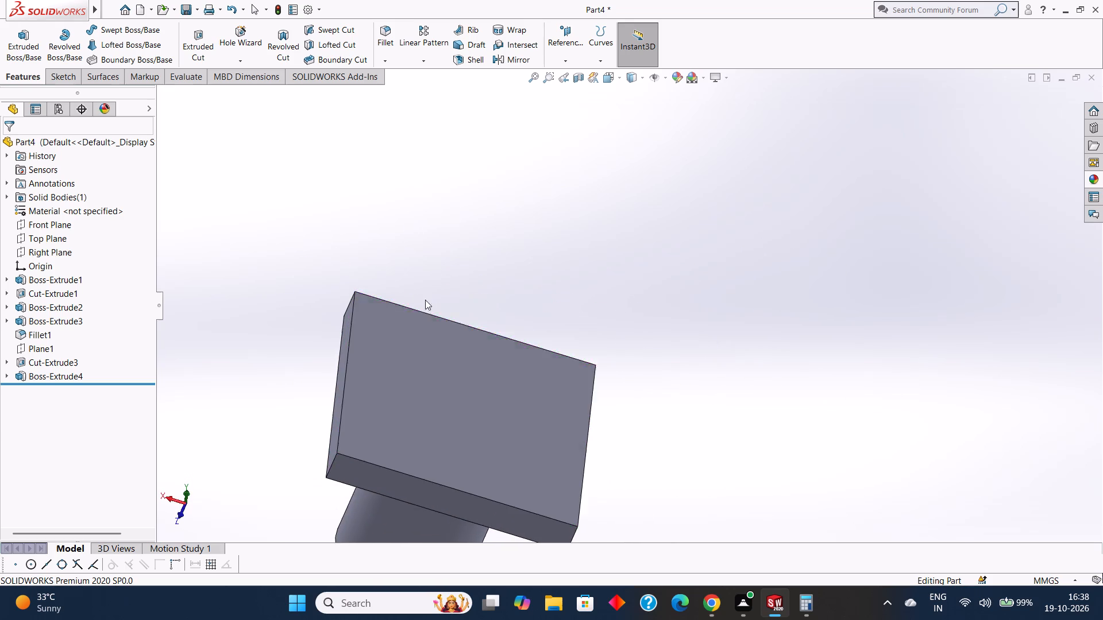
middle_click_drag(460, 318, 471, 255)
middle_click_drag(555, 303, 550, 254)
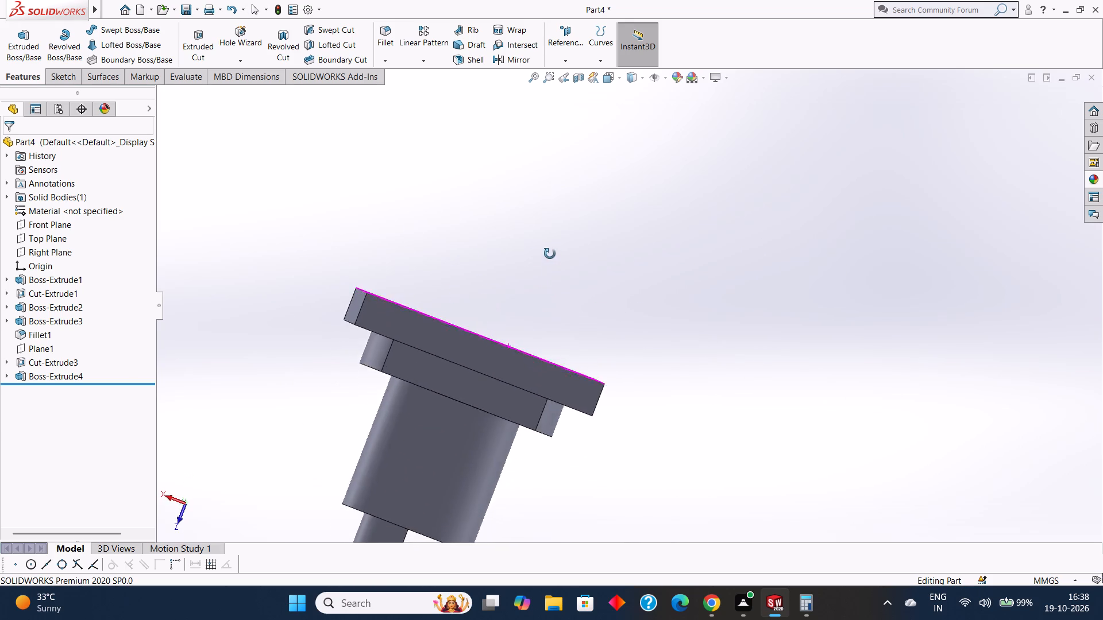
middle_click_drag(550, 254, 534, 266)
middle_click_drag(587, 385, 688, 402)
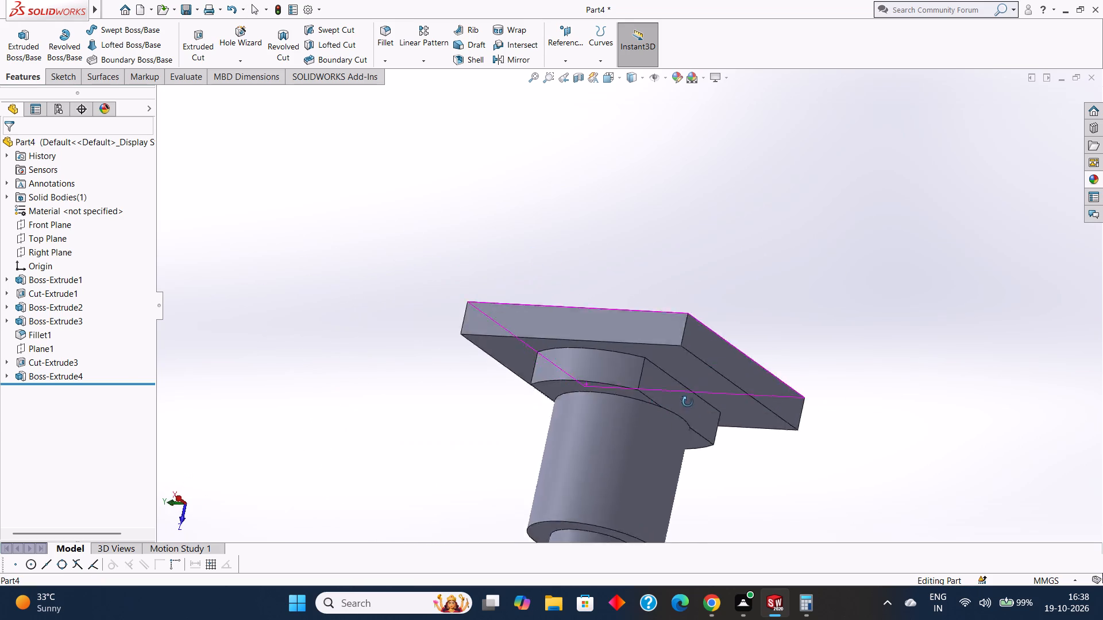
middle_click_drag(688, 402, 589, 431)
scroll(598, 419, "up", 4)
middle_click_drag(561, 431, 597, 426)
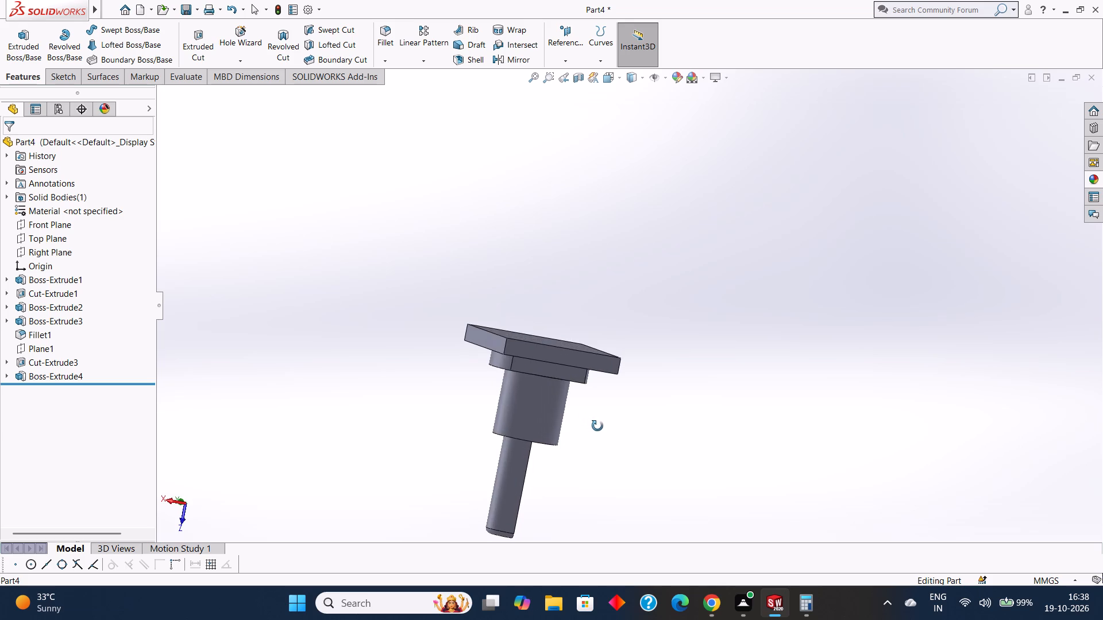
middle_click_drag(597, 426, 593, 425)
Start a sketch on the square plate's thin side face parallel to the disc's flats, viewed square-on with the shaft pointing down.
left_click(556, 355)
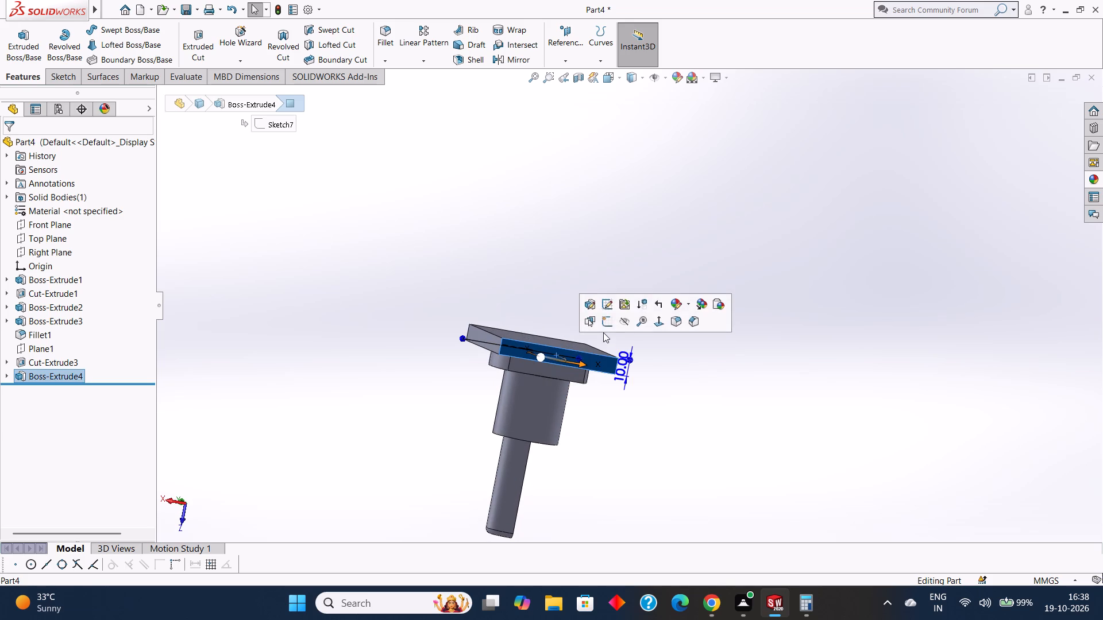
left_click(605, 320)
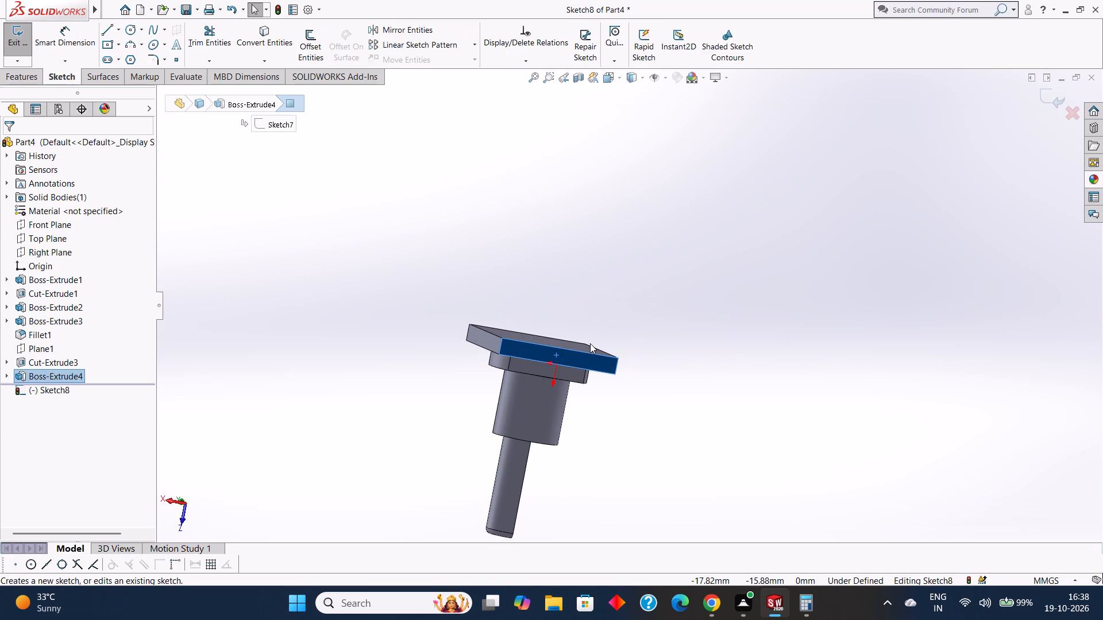
key("ctrl+8")
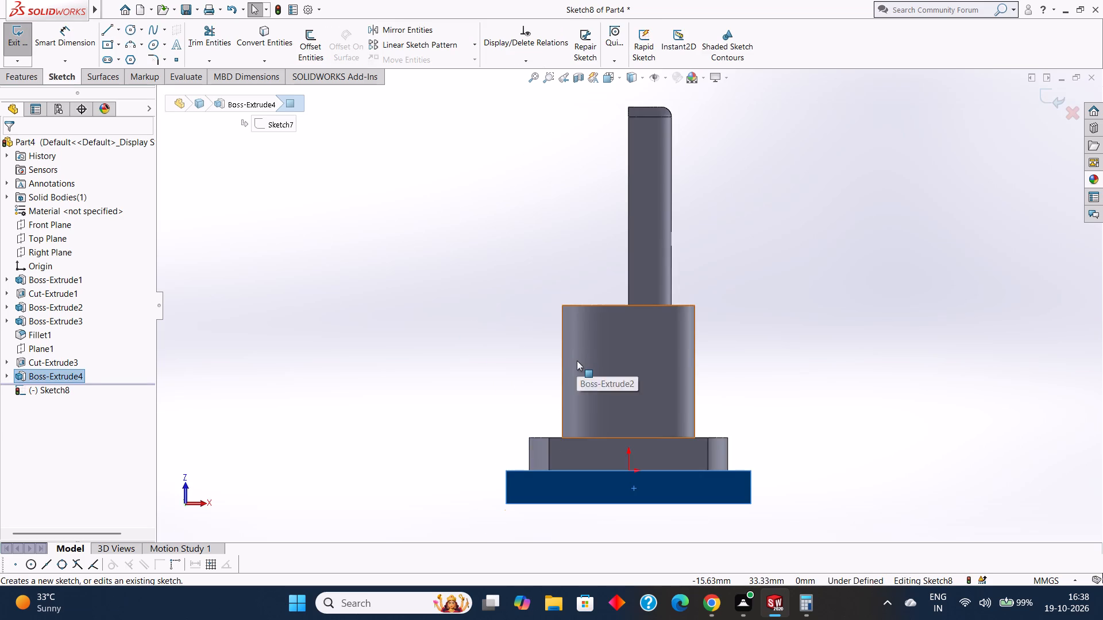
key("ctrl+8")
scroll(558, 351, "up", 2)
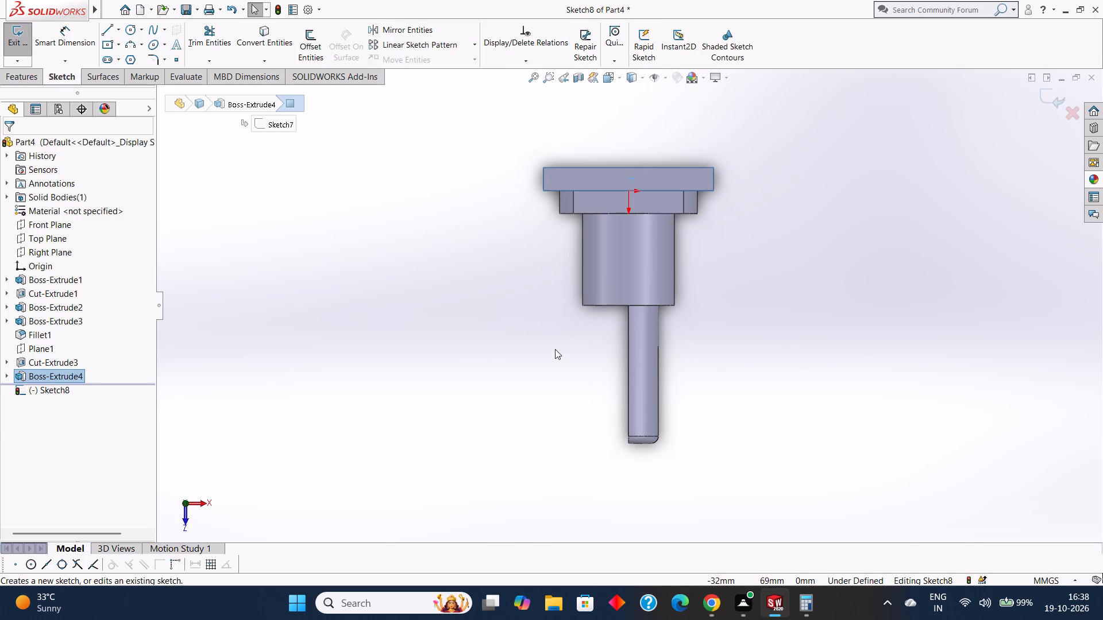
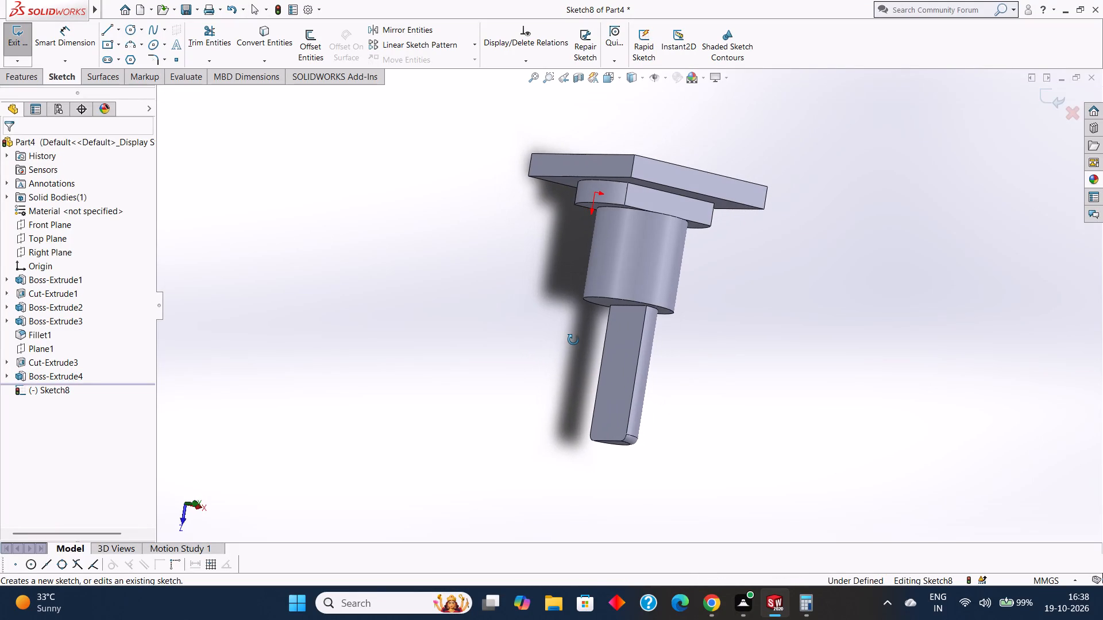
Examine the end plate, flatted disc, bosses and flatted shaft end from several angles.
middle_click_drag(573, 340, 574, 340)
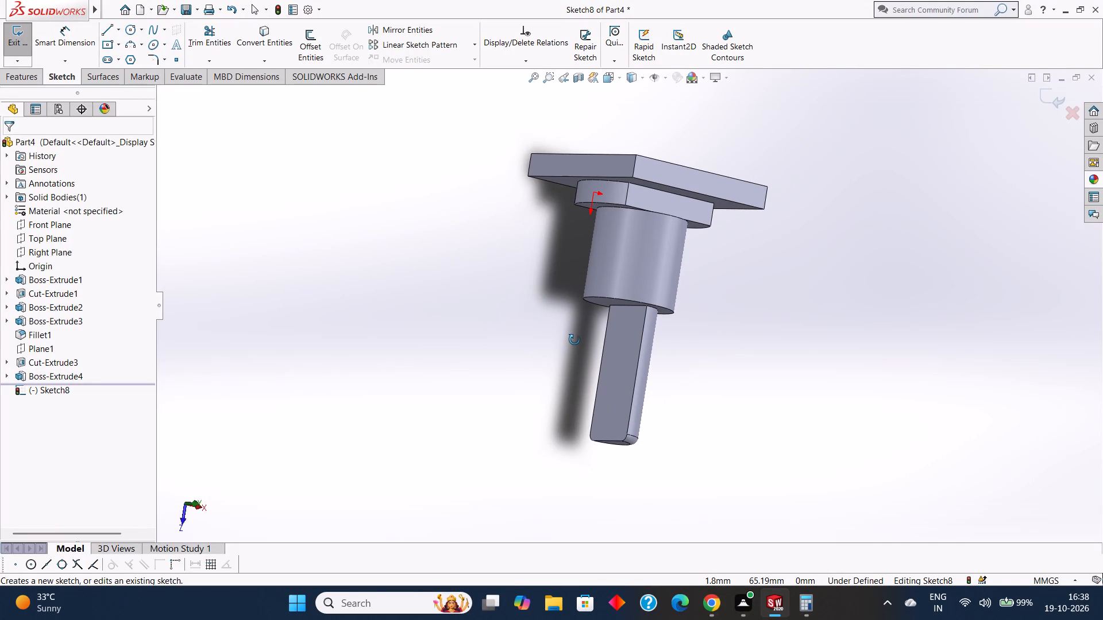
middle_click_drag(574, 340, 548, 307)
middle_click_drag(515, 402, 612, 352)
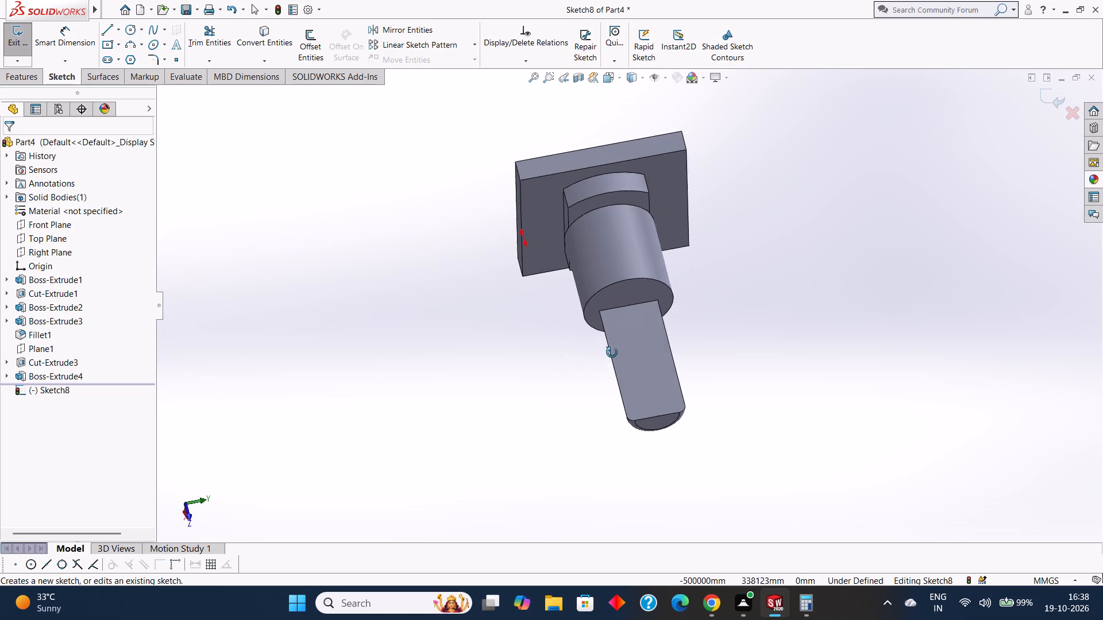
middle_click_drag(612, 352, 650, 304)
middle_click(619, 417)
middle_click_drag(594, 420, 581, 387)
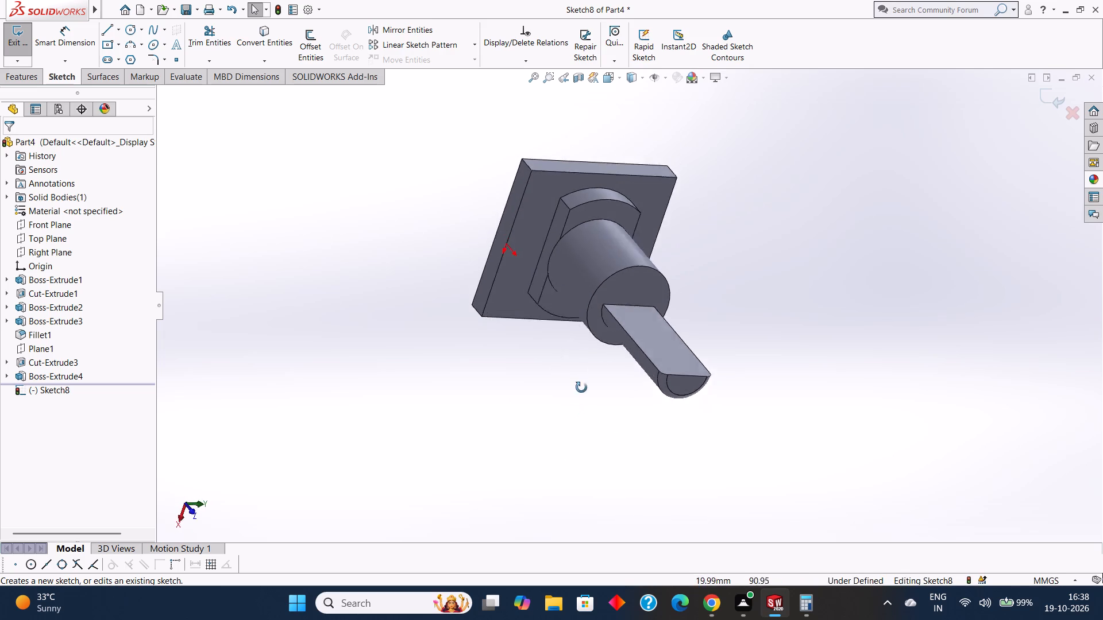
middle_click_drag(581, 387, 550, 387)
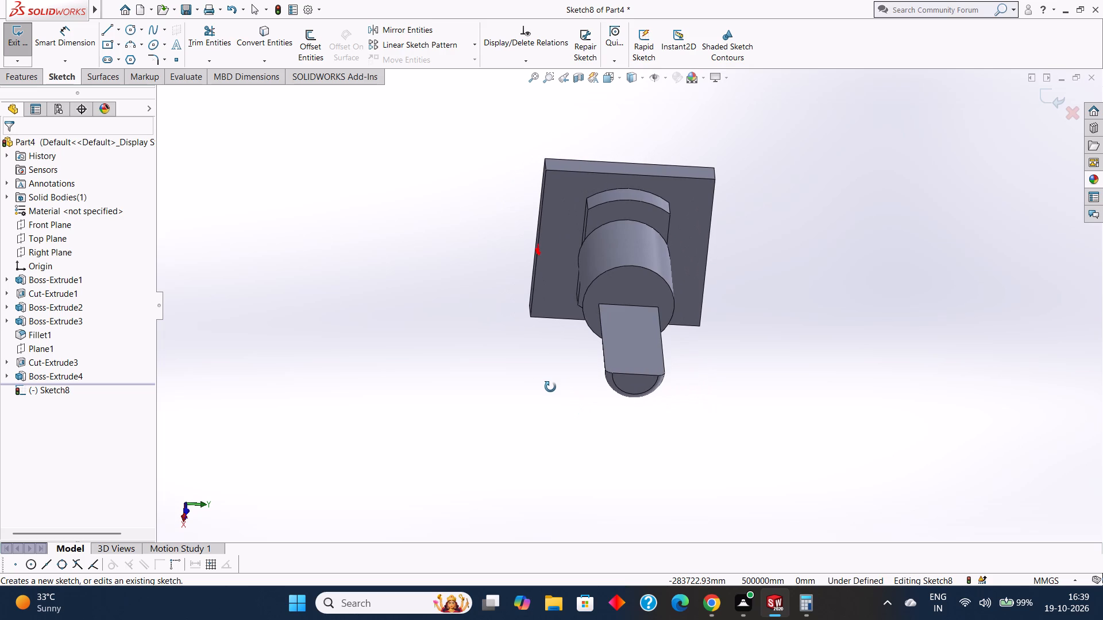
middle_click_drag(550, 387, 707, 429)
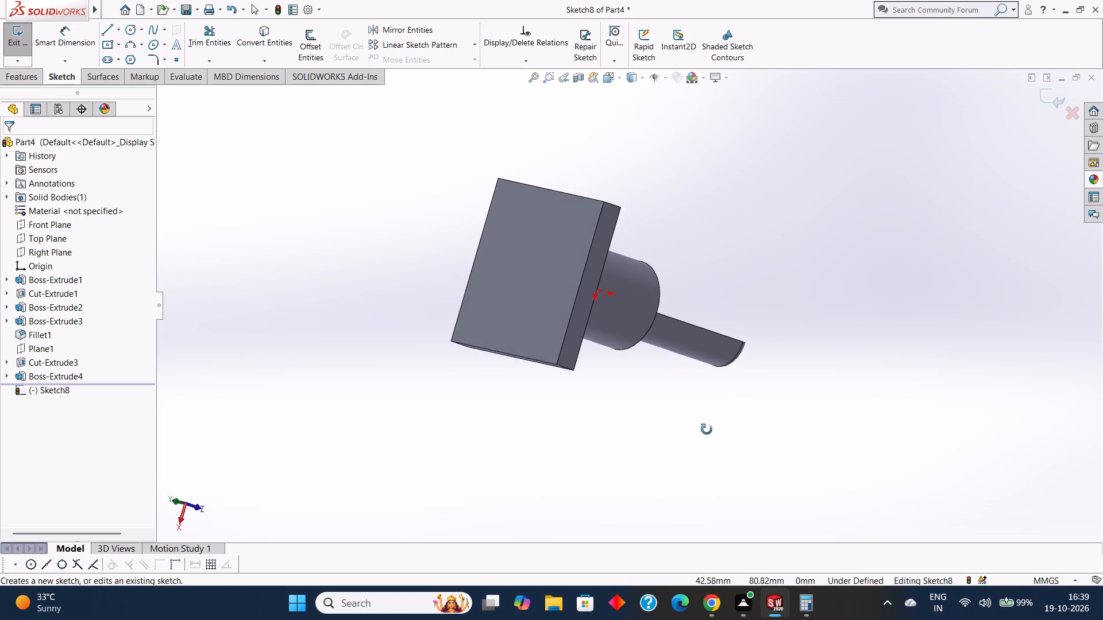
middle_click_drag(707, 429, 699, 455)
middle_click_drag(663, 211, 616, 439)
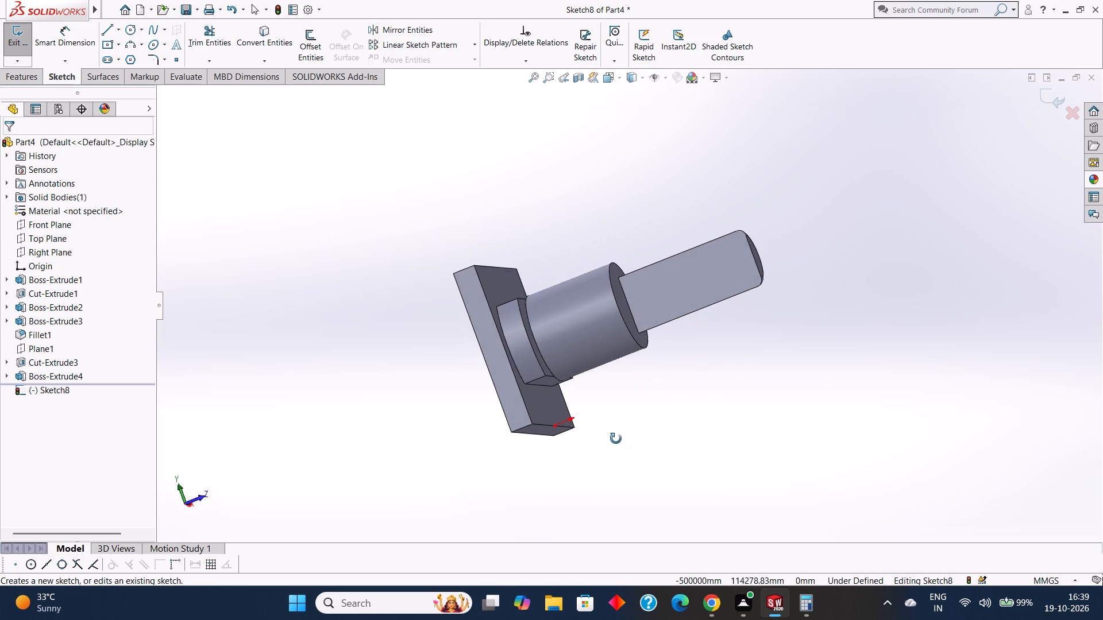
middle_click_drag(616, 439, 639, 363)
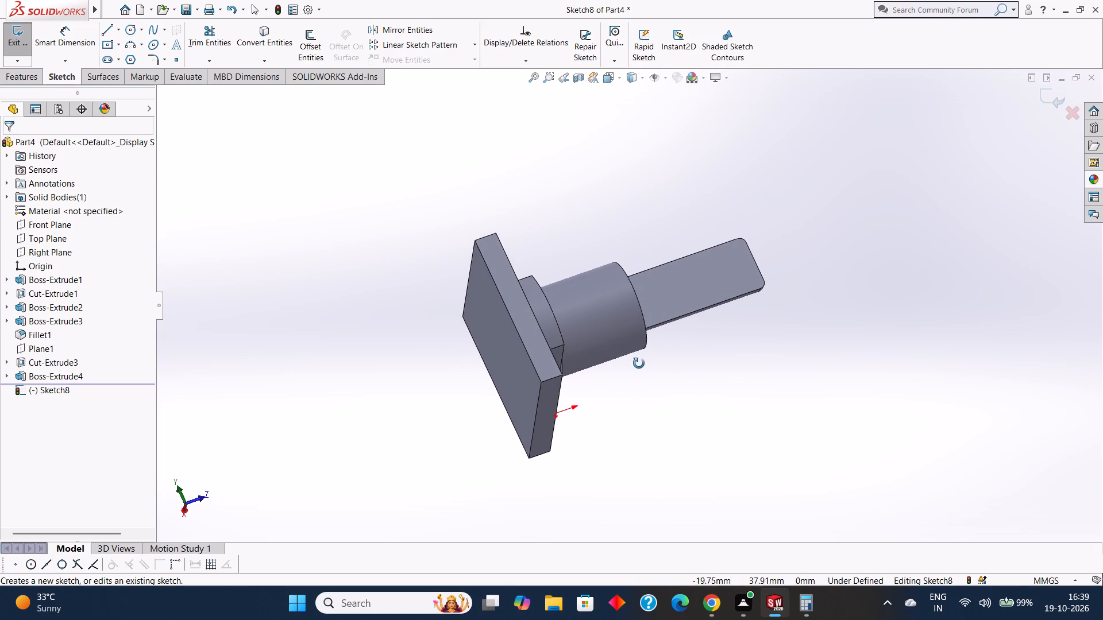
middle_click_drag(639, 363, 639, 361)
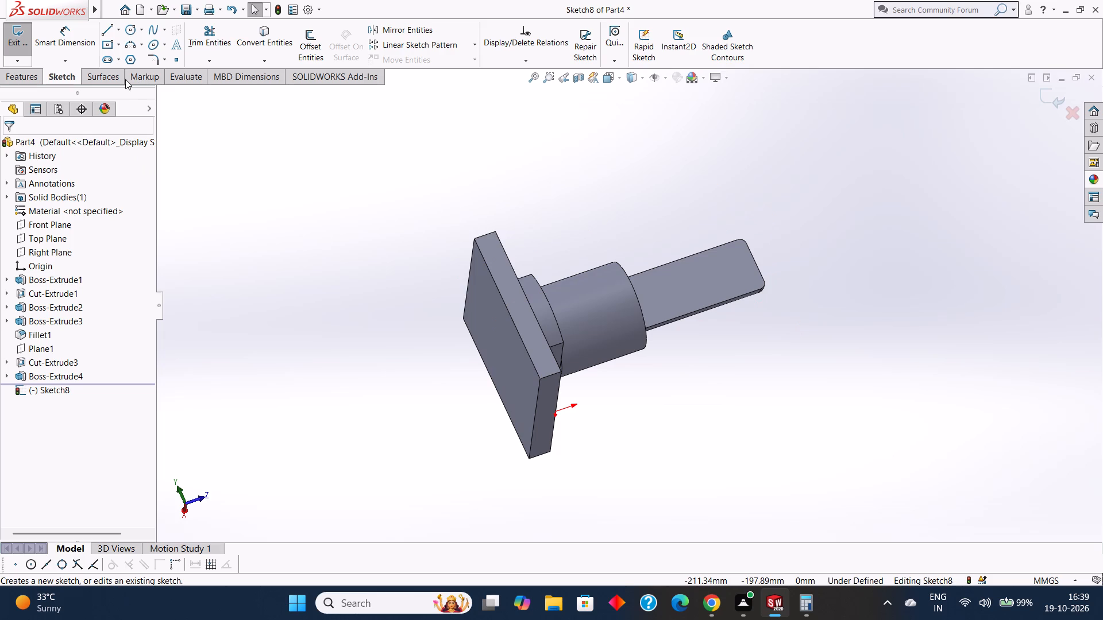
middle_click_drag(267, 281, 195, 312)
middle_click_drag(313, 312, 248, 325)
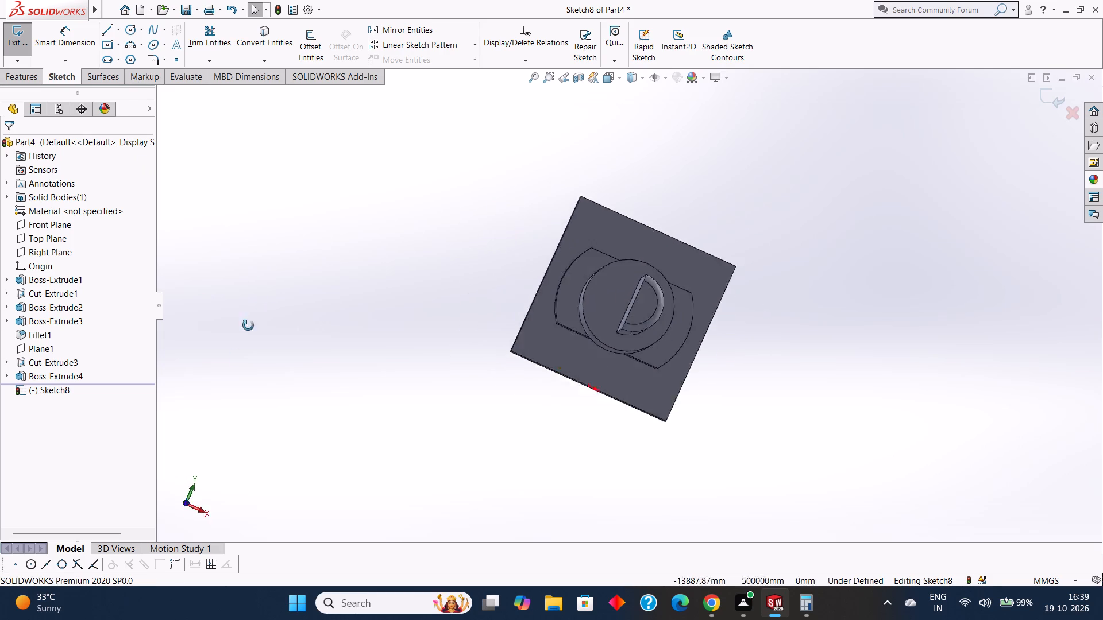
middle_click_drag(248, 325, 296, 421)
middle_click_drag(460, 314, 368, 304)
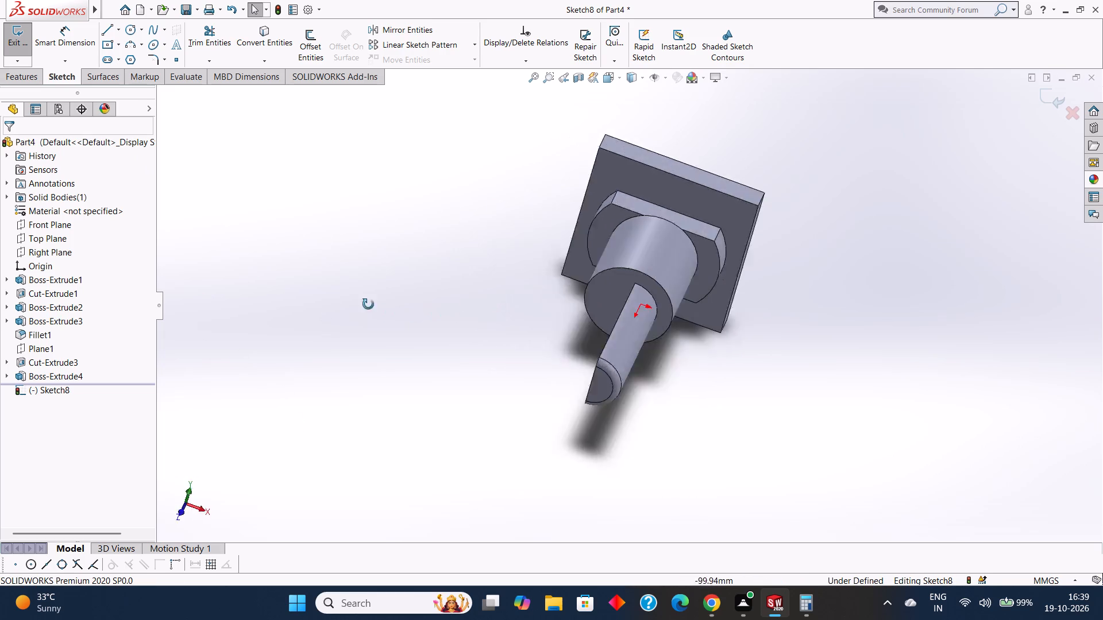
middle_click_drag(368, 304, 535, 479)
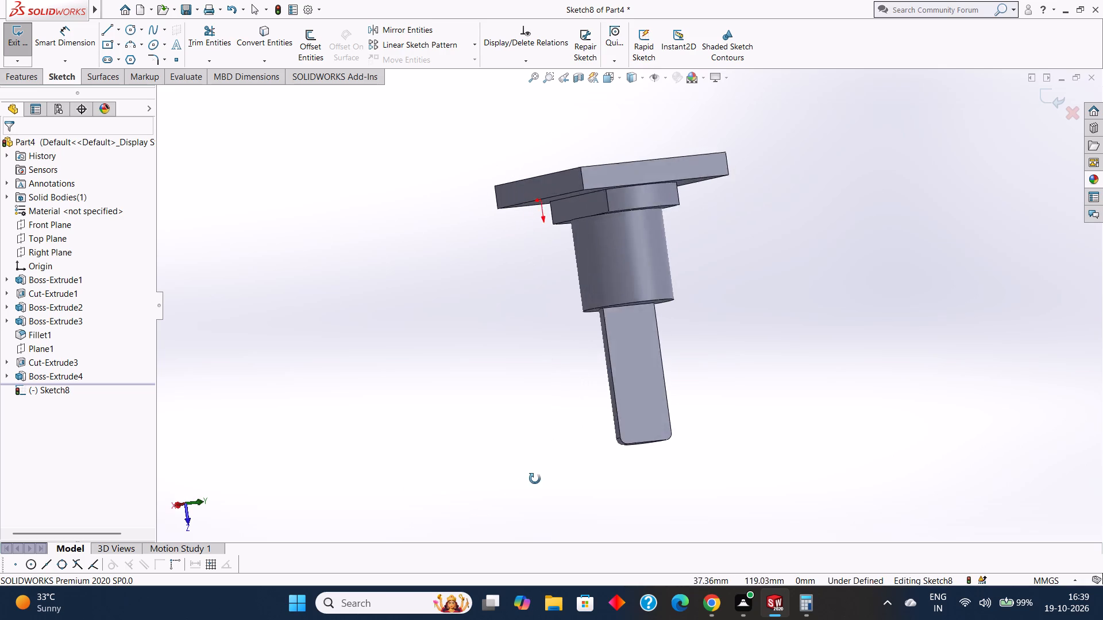
middle_click_drag(535, 479, 520, 487)
scroll(544, 453, "down", 1)
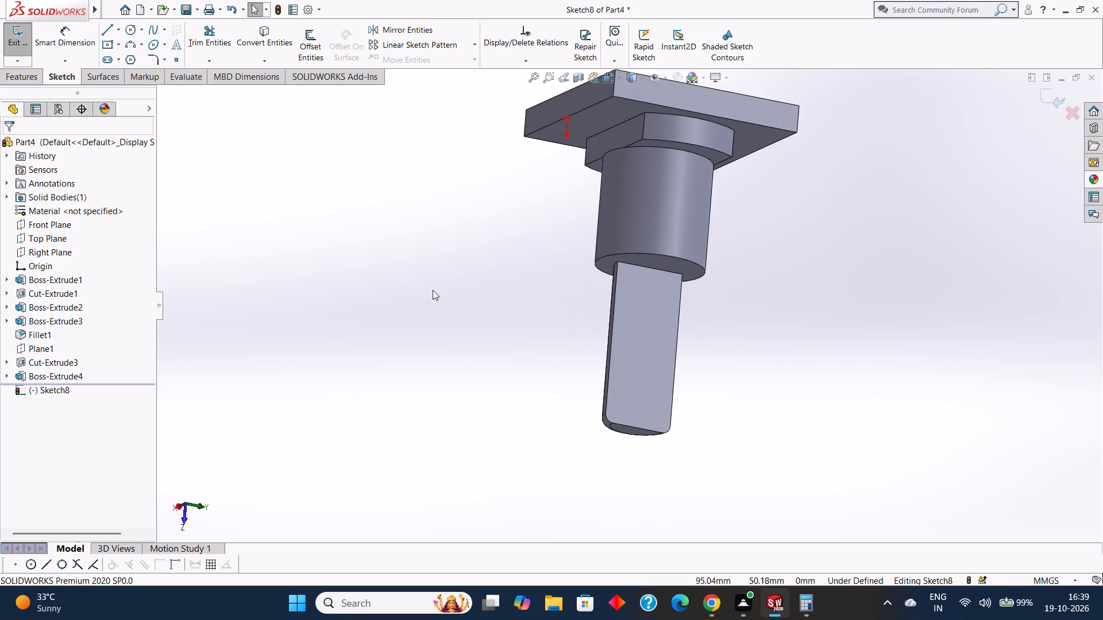
middle_click_drag(434, 290, 437, 355)
scroll(434, 347, "up", 3)
middle_click_drag(442, 343, 466, 343)
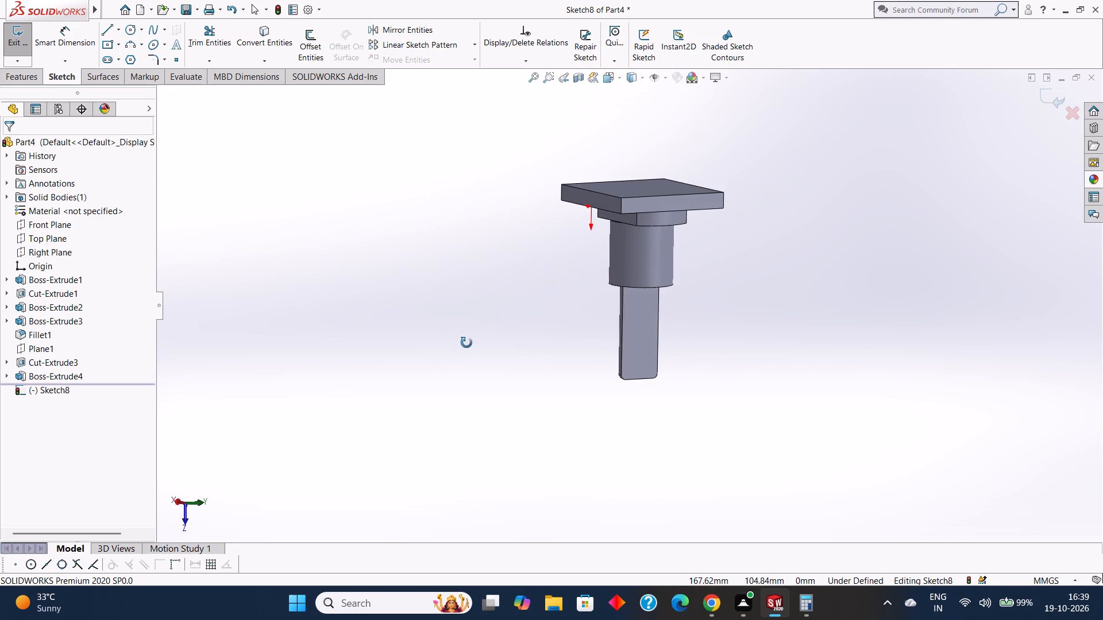
middle_click_drag(466, 343, 433, 321)
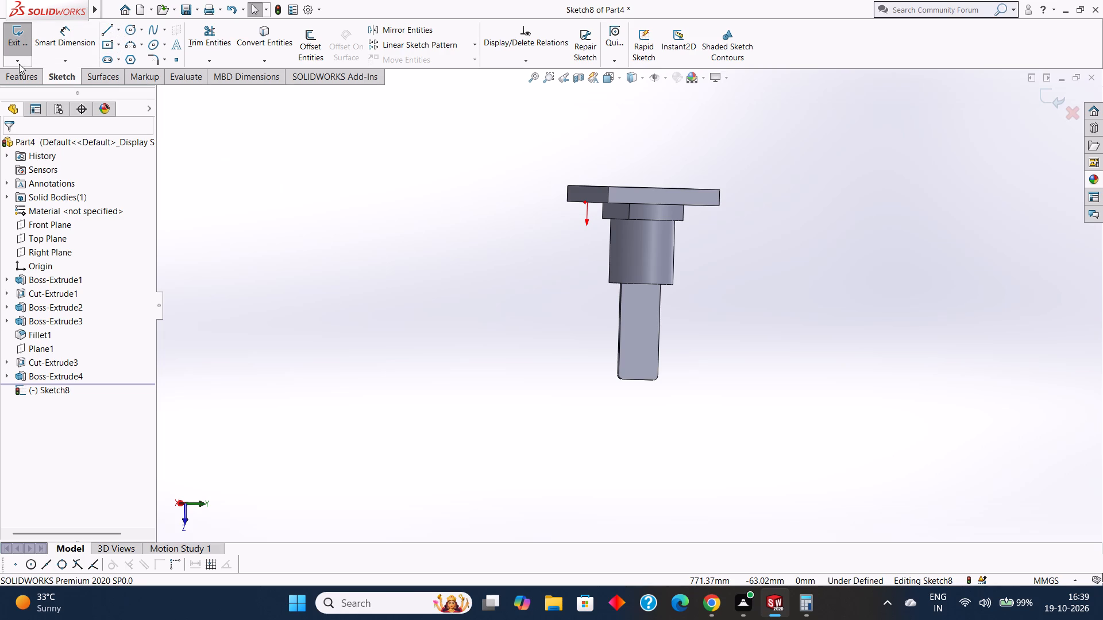
Exit the empty sketch on the square plate's side face.
left_click(16, 37)
Create a reference plane parallel to the Right Plane, offset 37 mm toward the square plate's side face.
left_click(570, 61)
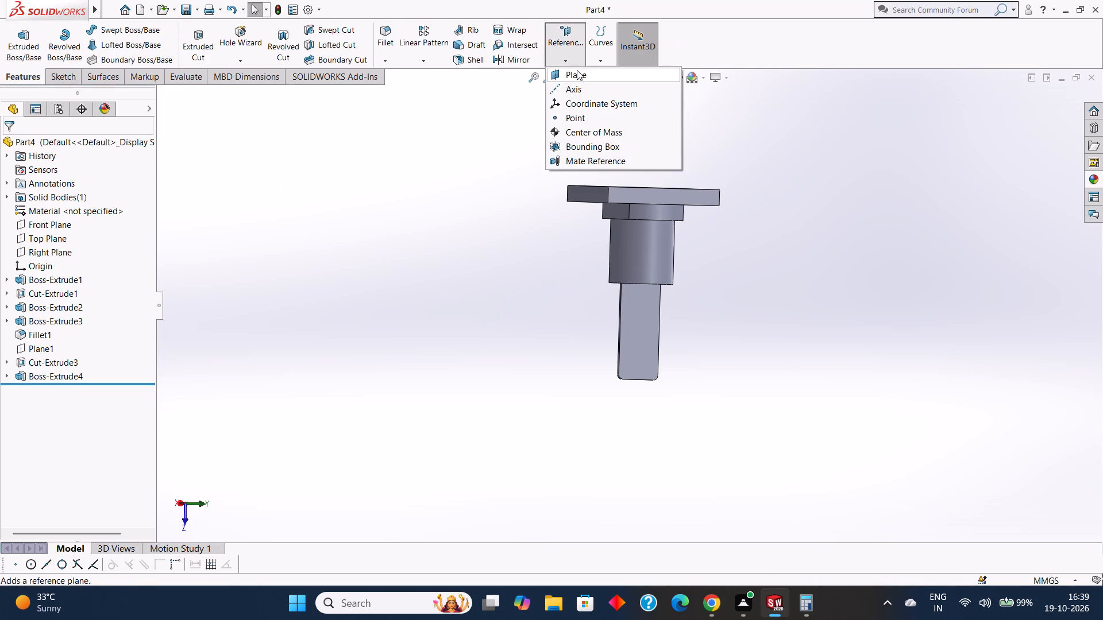
left_click(577, 72)
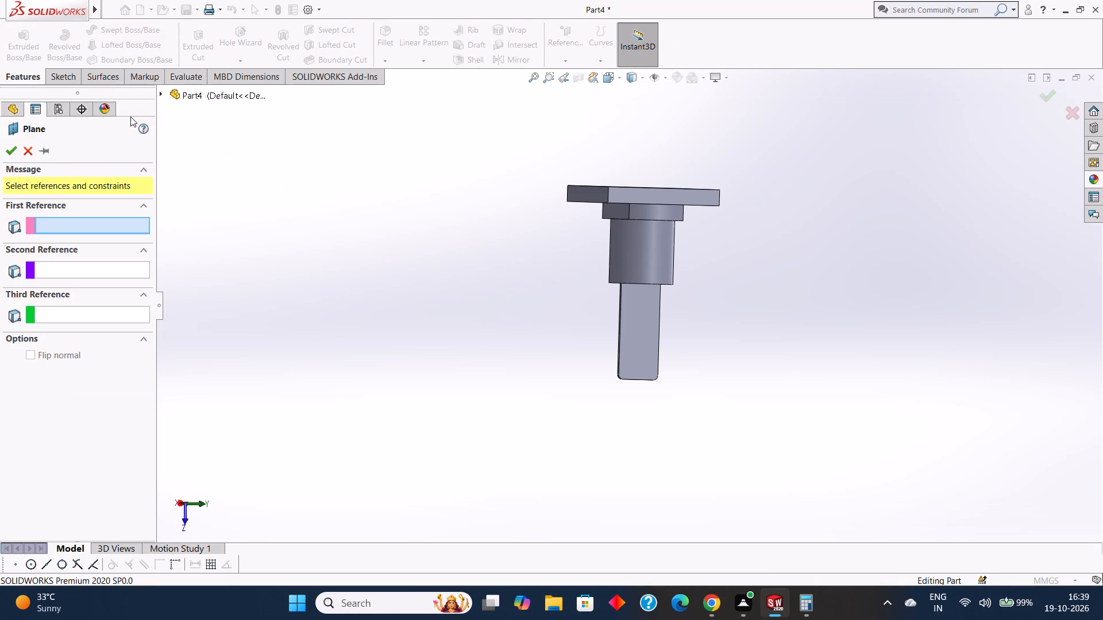
left_click(161, 93)
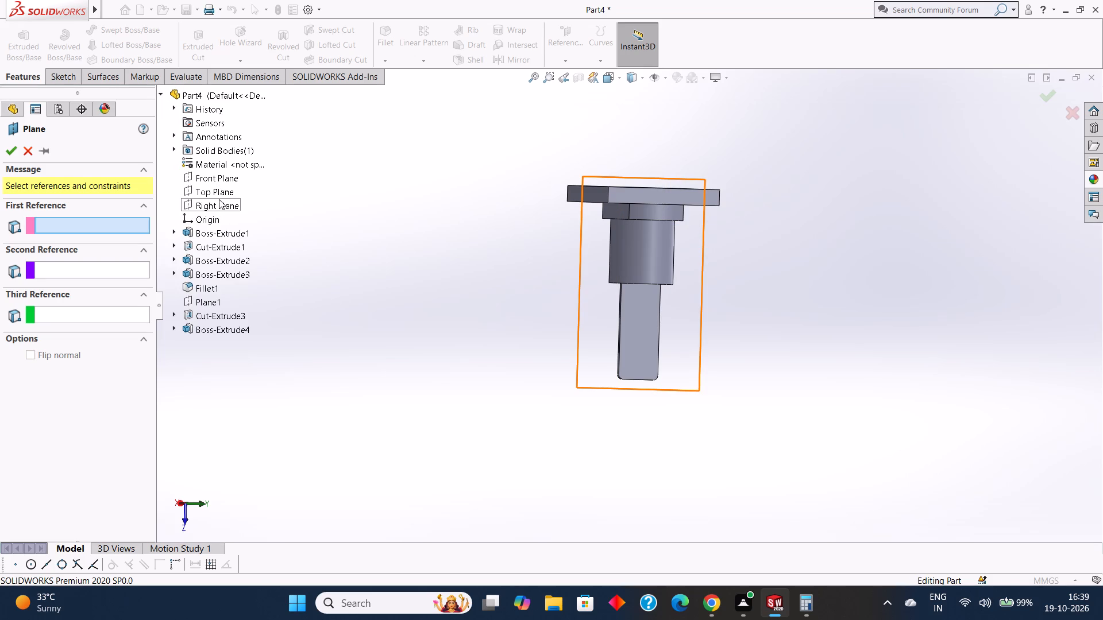
middle_click_drag(573, 204, 566, 238)
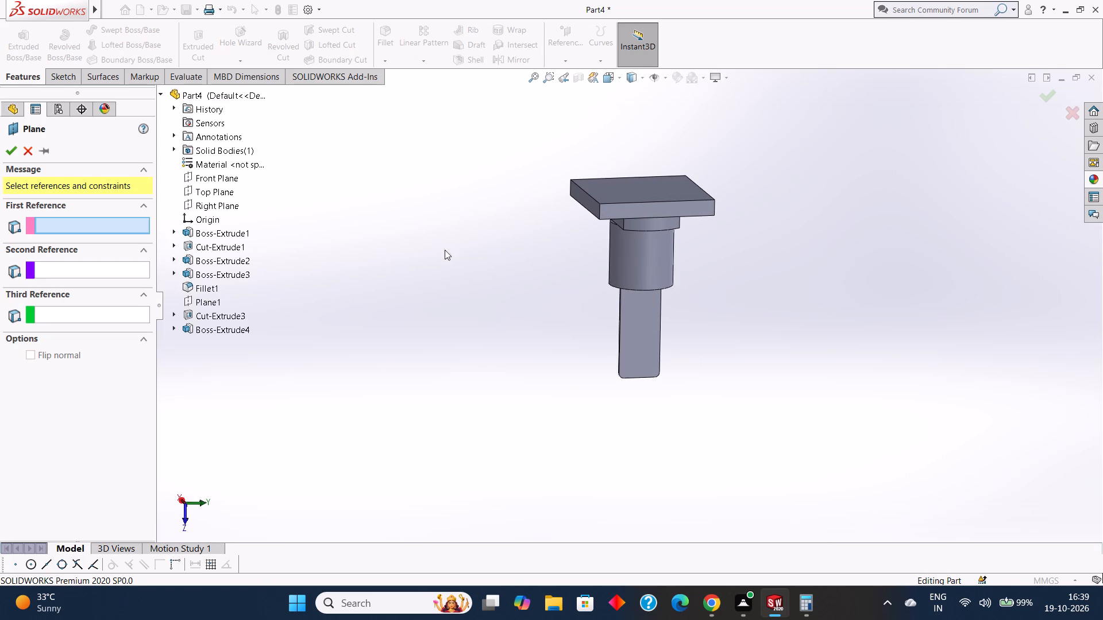
left_click(219, 200)
middle_click_drag(344, 215, 445, 218)
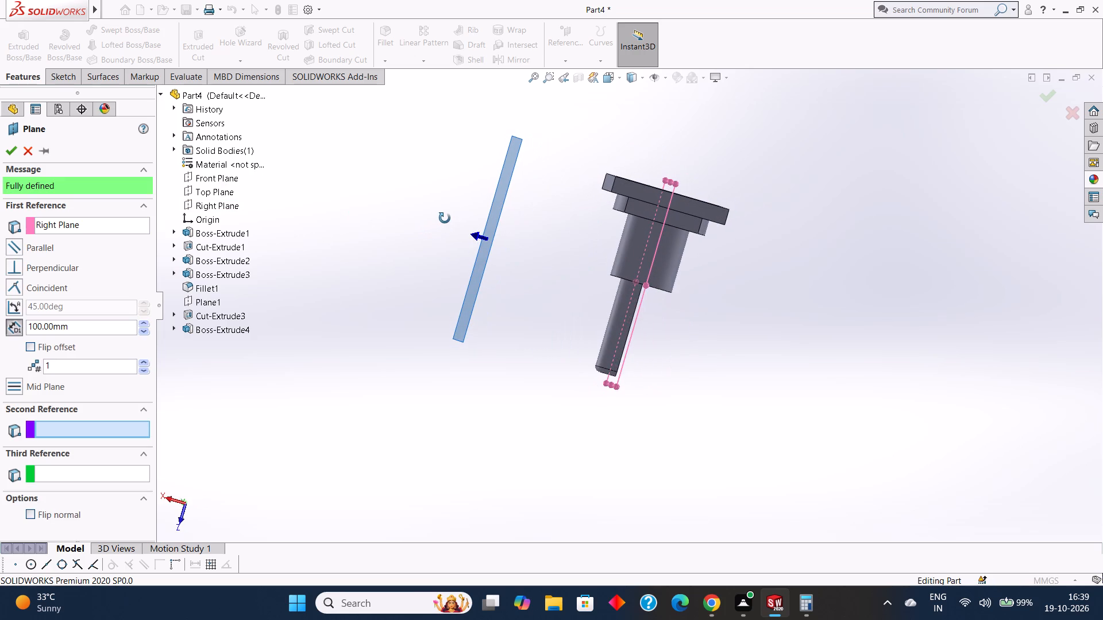
middle_click_drag(445, 218, 415, 206)
left_click_drag(95, 328, 29, 315)
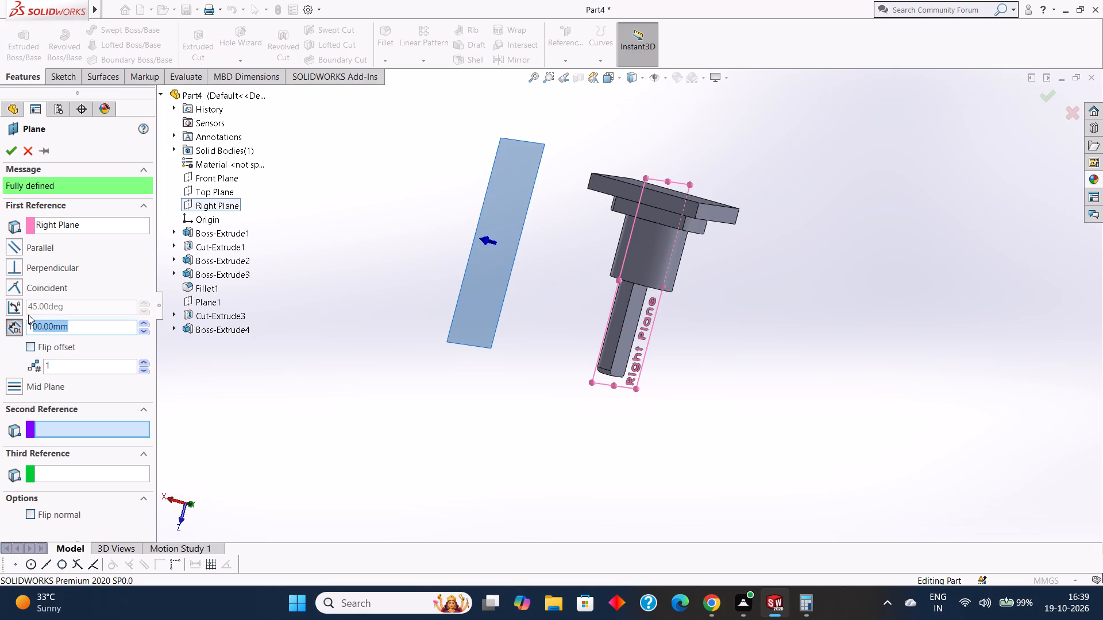
key("0")
key("Return")
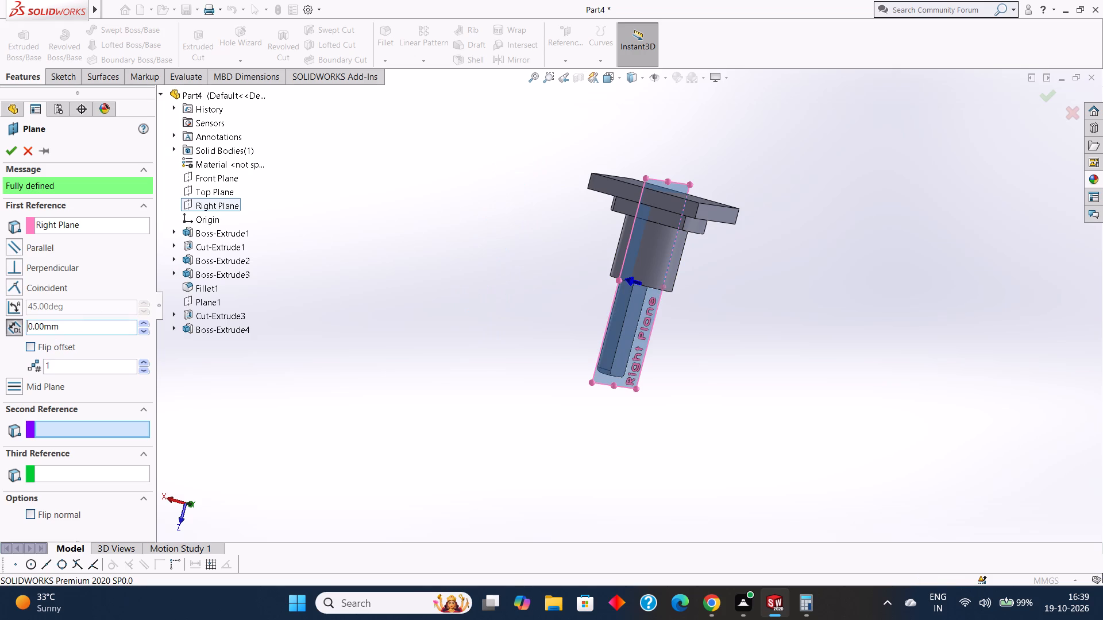
left_click_drag(70, 328, 13, 323)
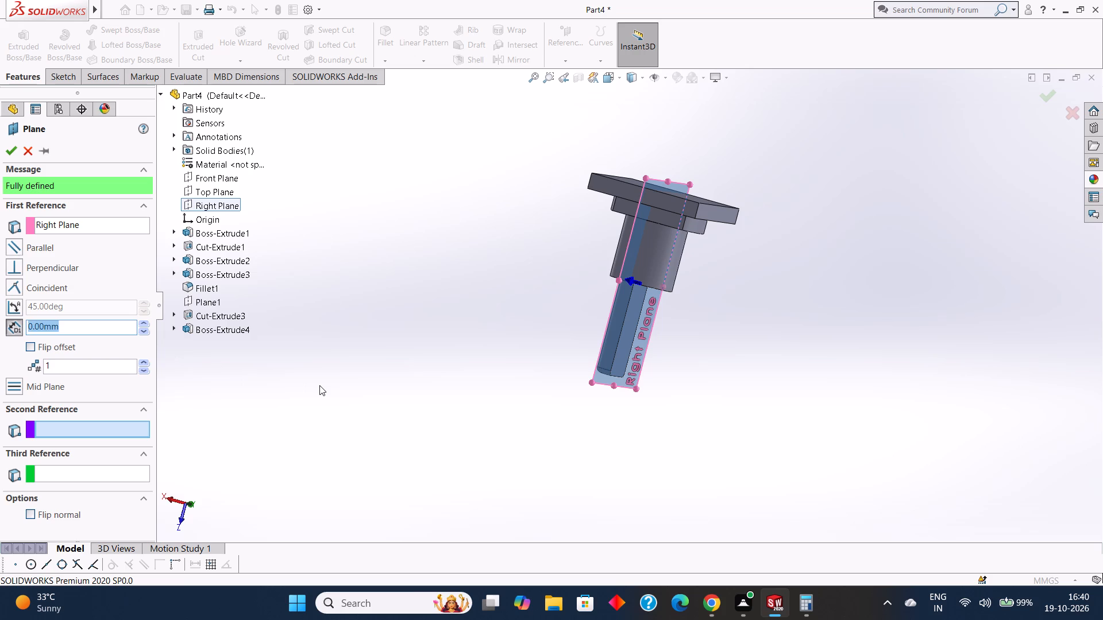
middle_click_drag(318, 347, 334, 370)
left_click_drag(88, 326, 0, 323)
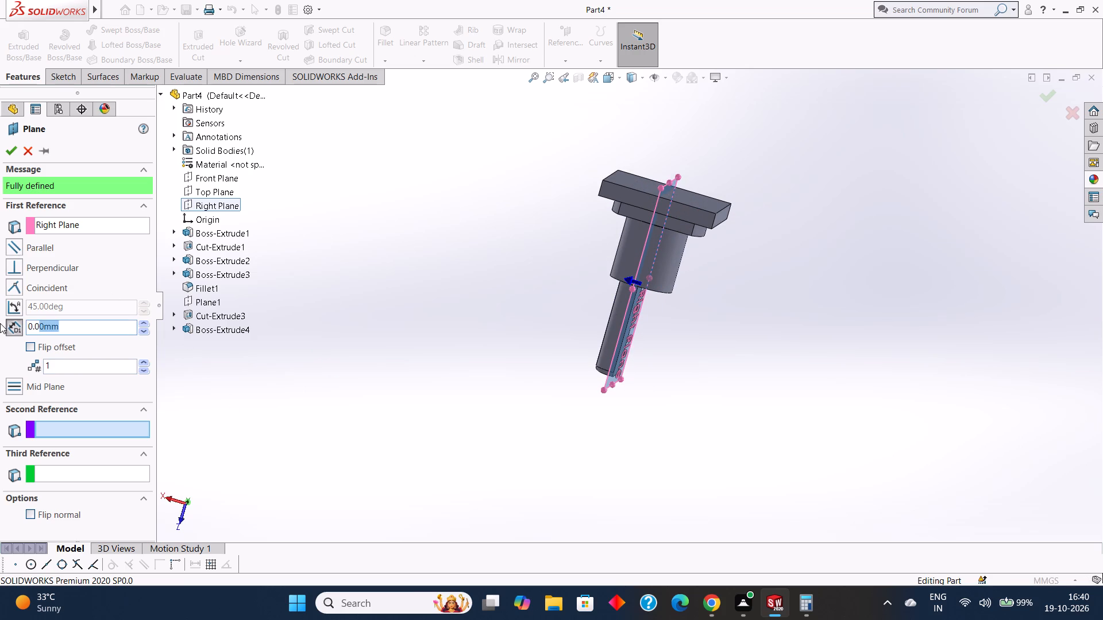
type("37")
key("Return")
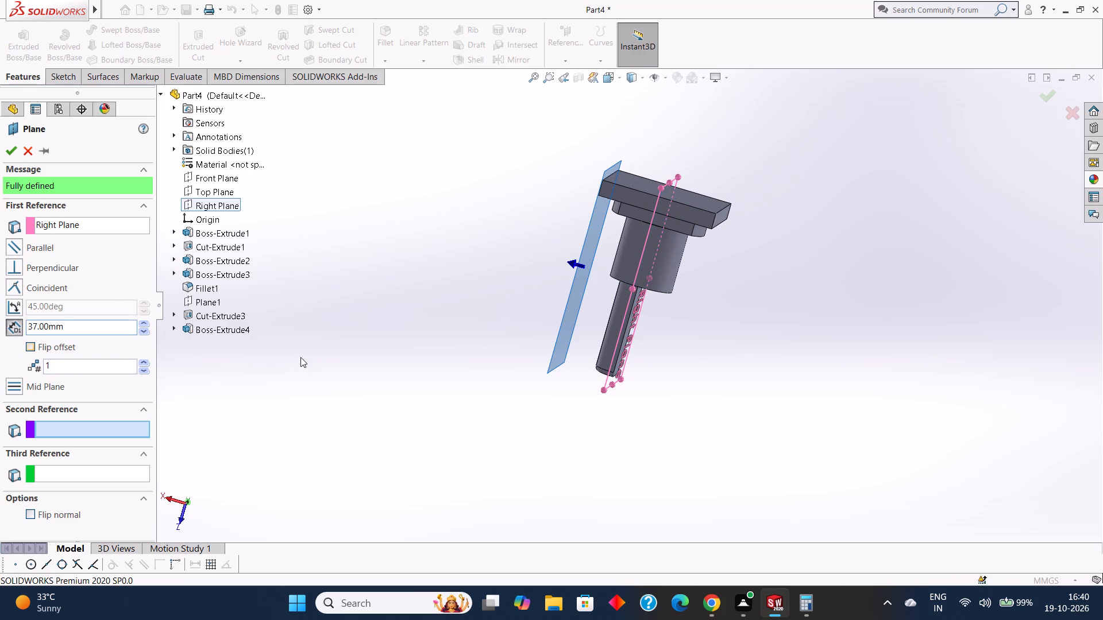
middle_click_drag(295, 354, 308, 378)
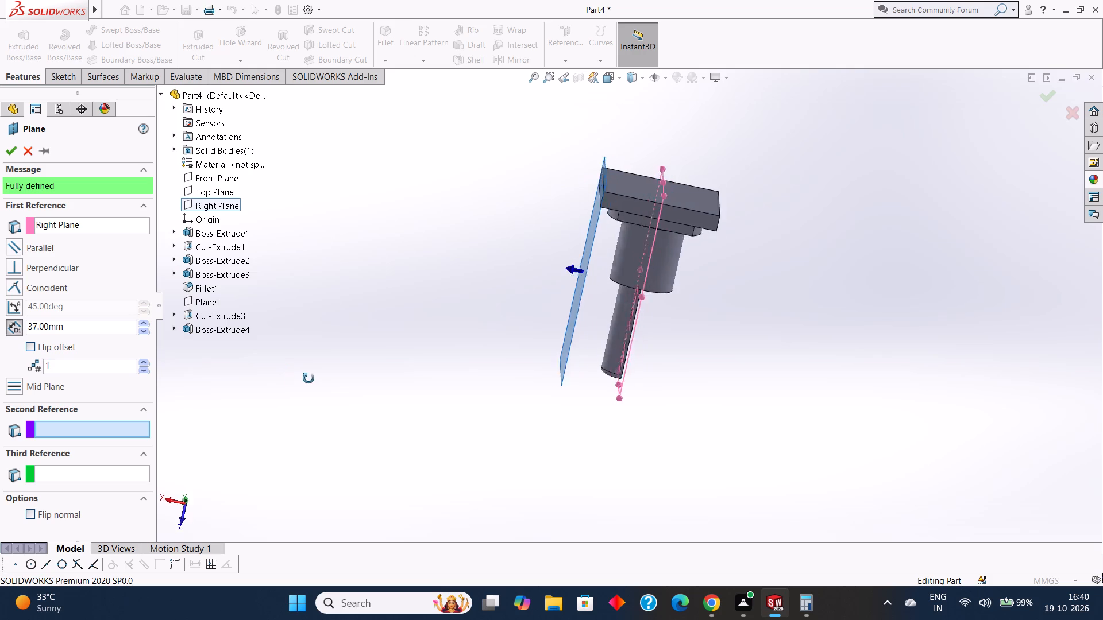
middle_click_drag(308, 378, 322, 382)
scroll(322, 386, "down", 1)
left_click(14, 148)
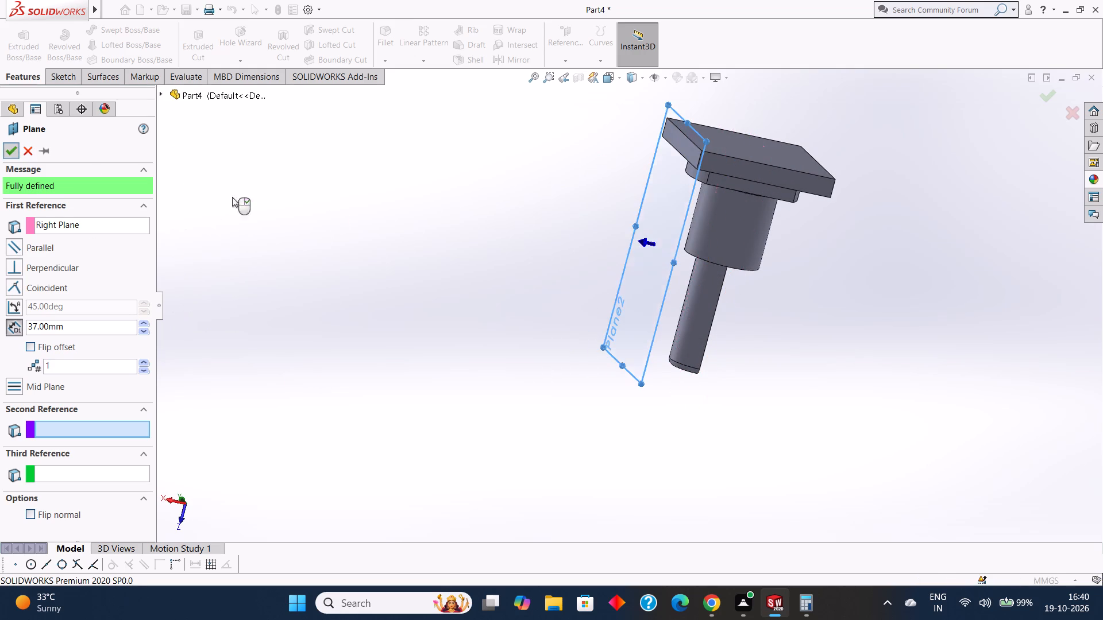
Start a sketch on the new offset plane, viewed square-on from the side showing the shaft's flat.
middle_click_drag(358, 213, 456, 346)
scroll(672, 229, "down", 1)
middle_click_drag(512, 287, 516, 261)
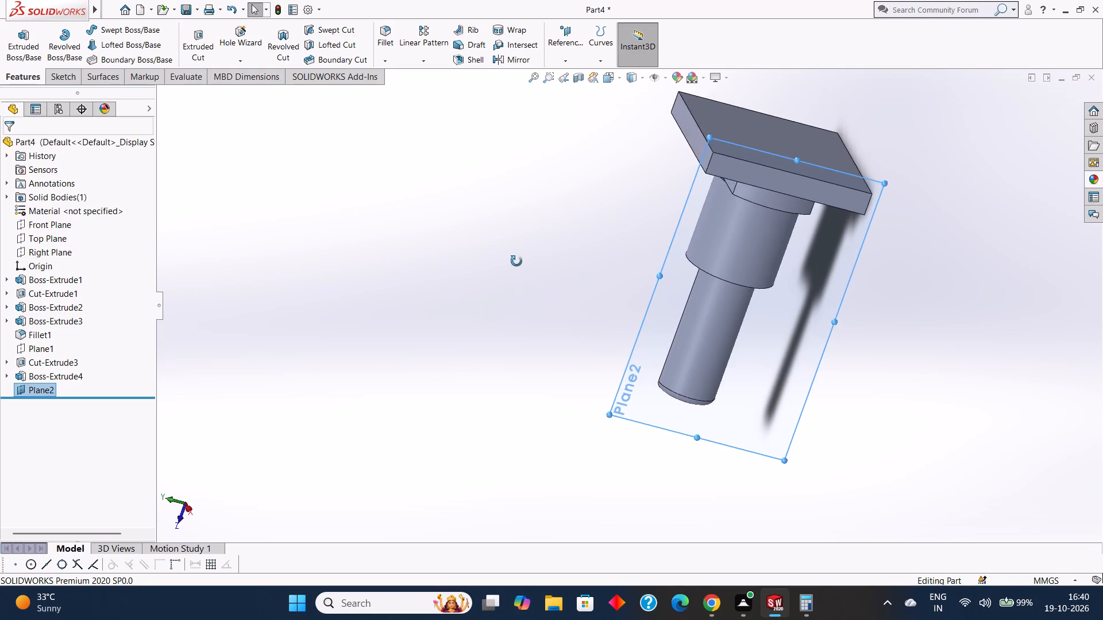
middle_click_drag(516, 261, 519, 227)
scroll(534, 217, "up", 3)
middle_click_drag(538, 218, 508, 212)
scroll(639, 189, "down", 3)
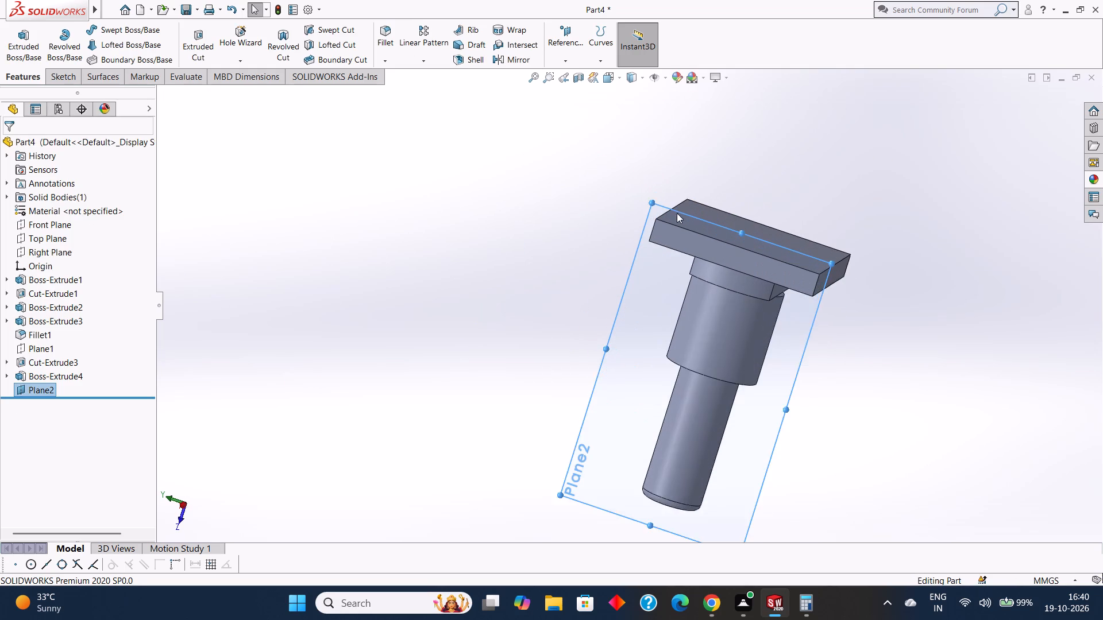
scroll(677, 213, "down", 2)
left_click(622, 212)
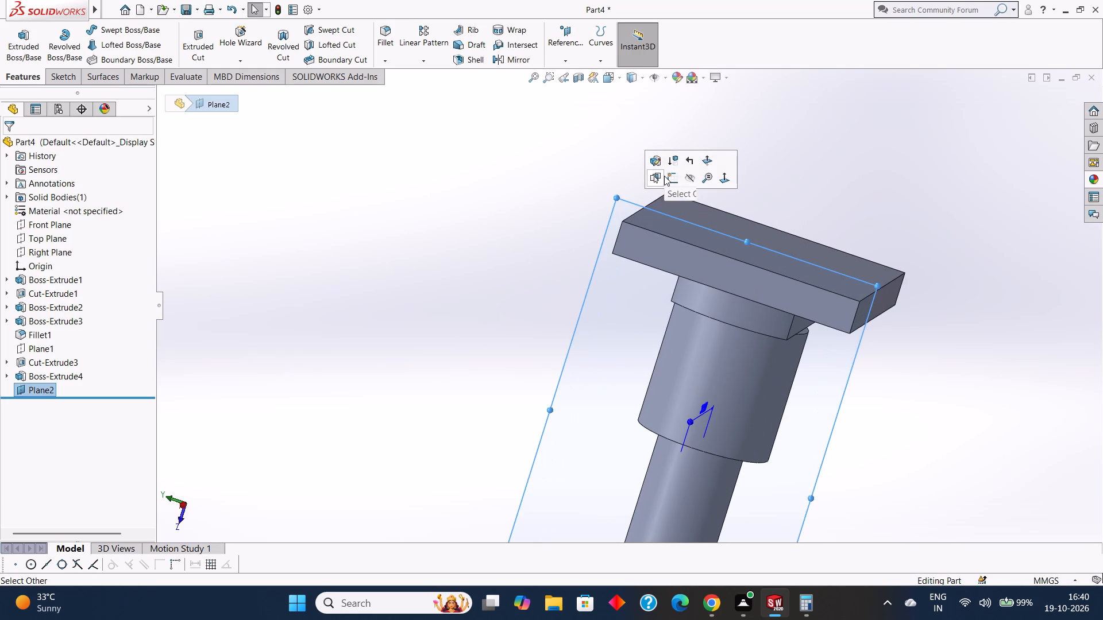
left_click(664, 176)
key("ctrl+8")
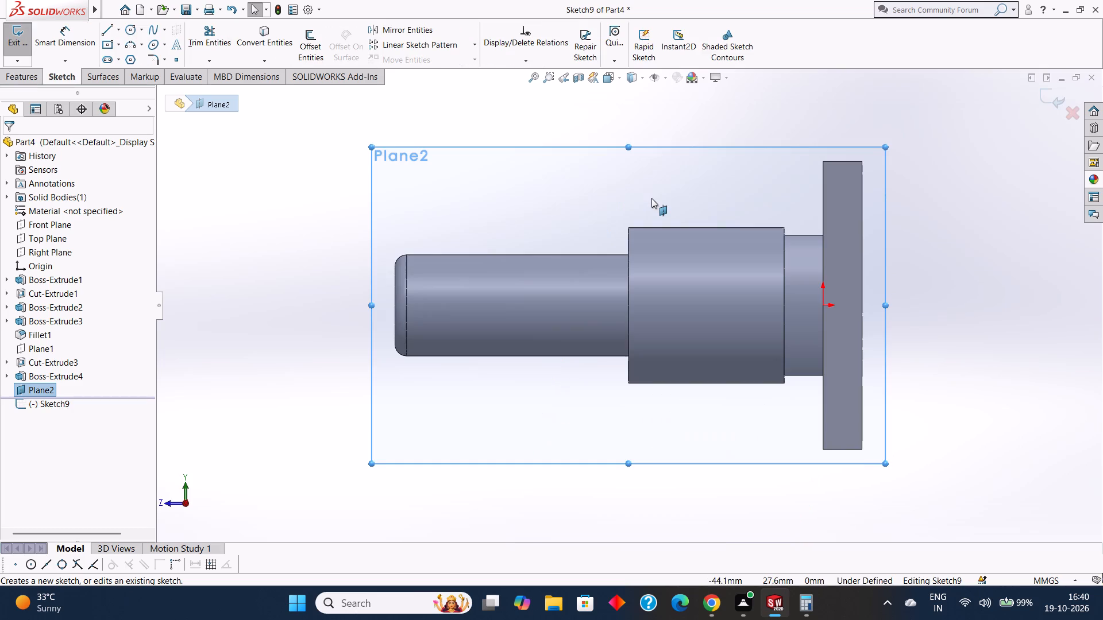
key("ctrl+8")
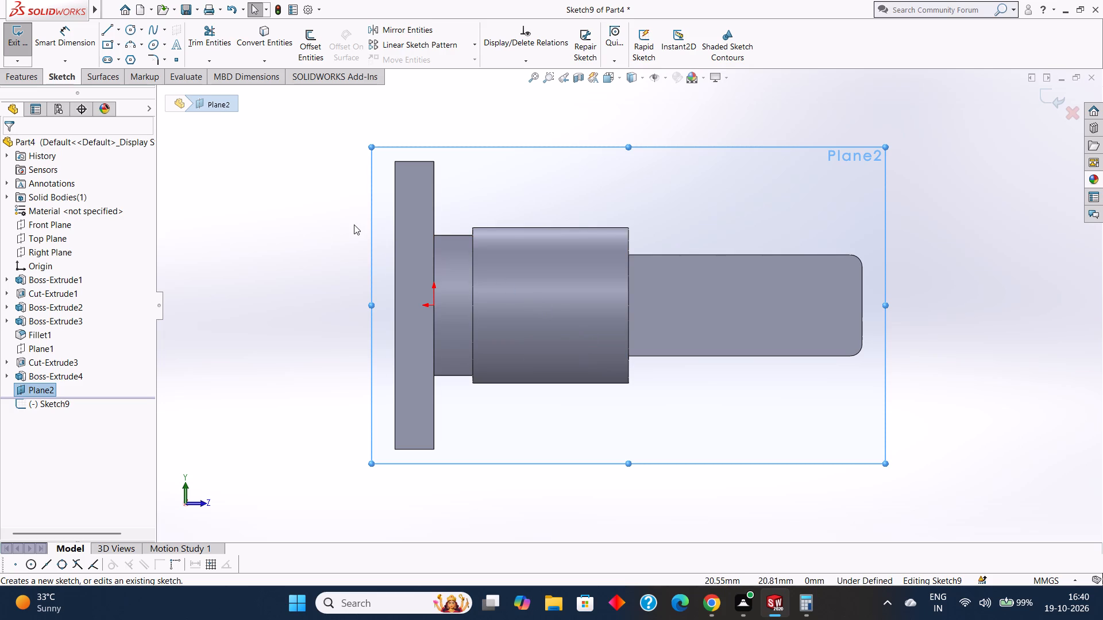
Sketch a 15 mm radius circle beyond the plate's outer face, centred level with the origin and about 63 mm from it.
scroll(350, 239, "up", 1)
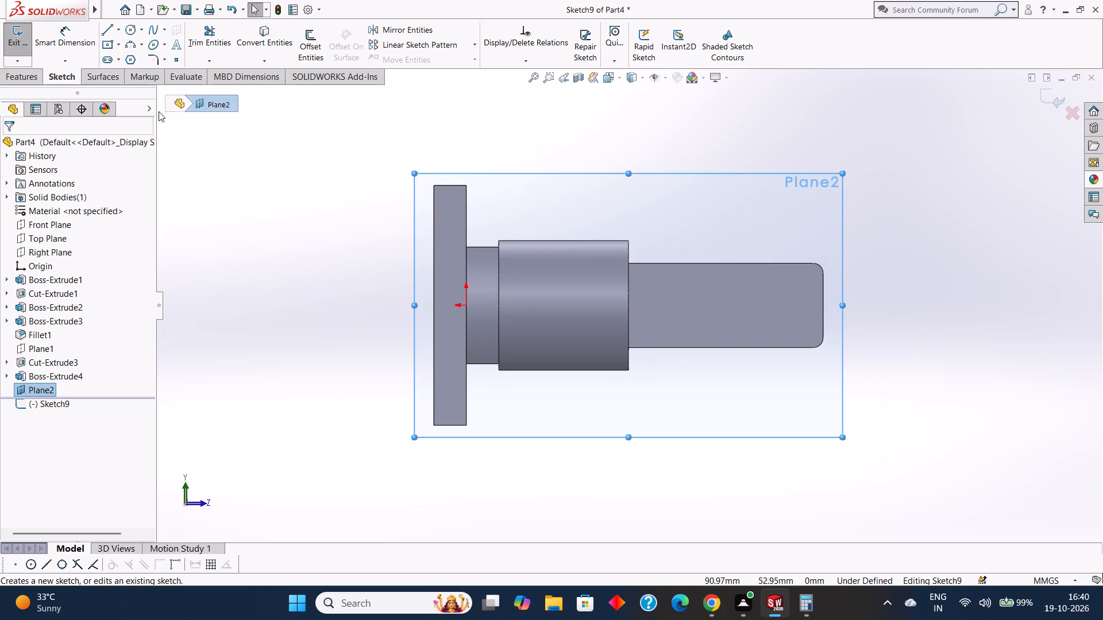
left_click(134, 28)
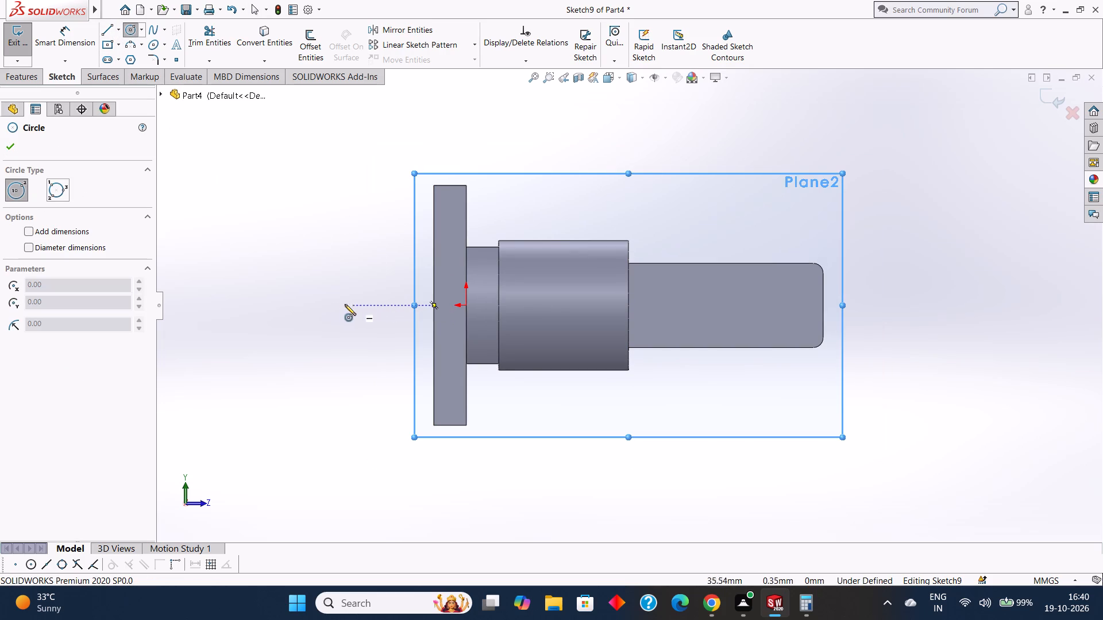
left_click(261, 305)
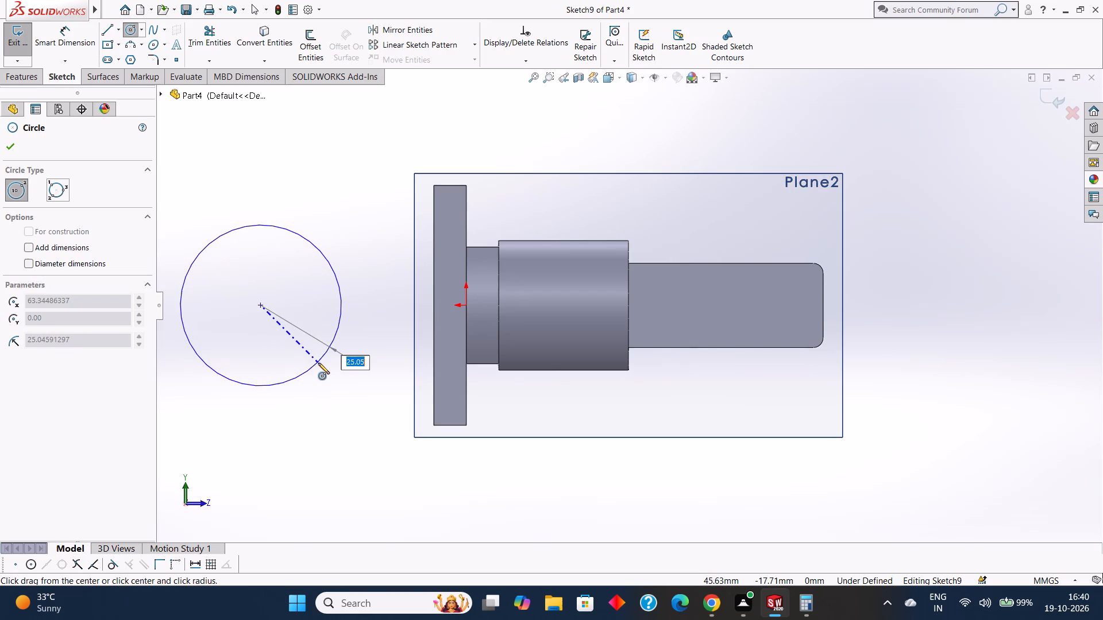
type("15")
key("Return")
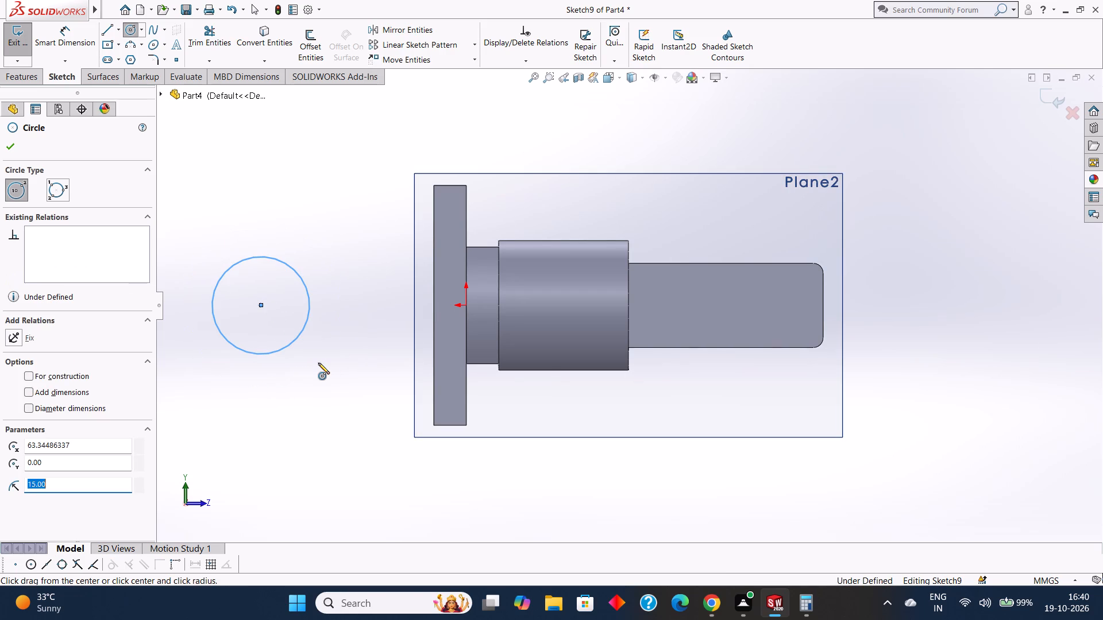
Add a diameter dimension to the circle beyond the square plate's outer face.
key("Escape")
key("Escape")
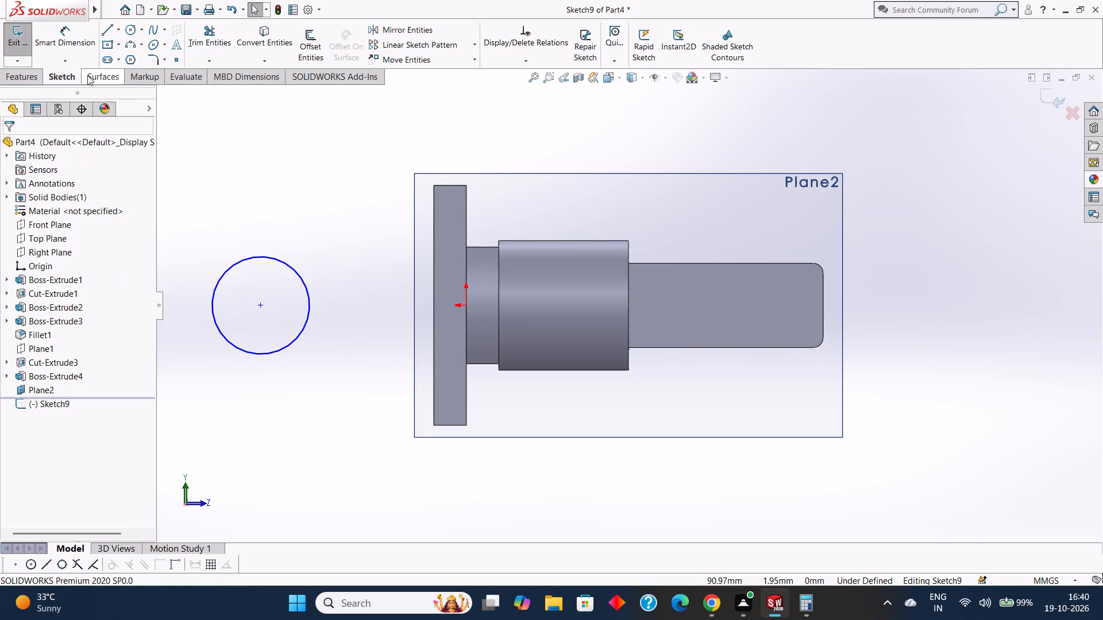
left_click(74, 33)
left_click(250, 255)
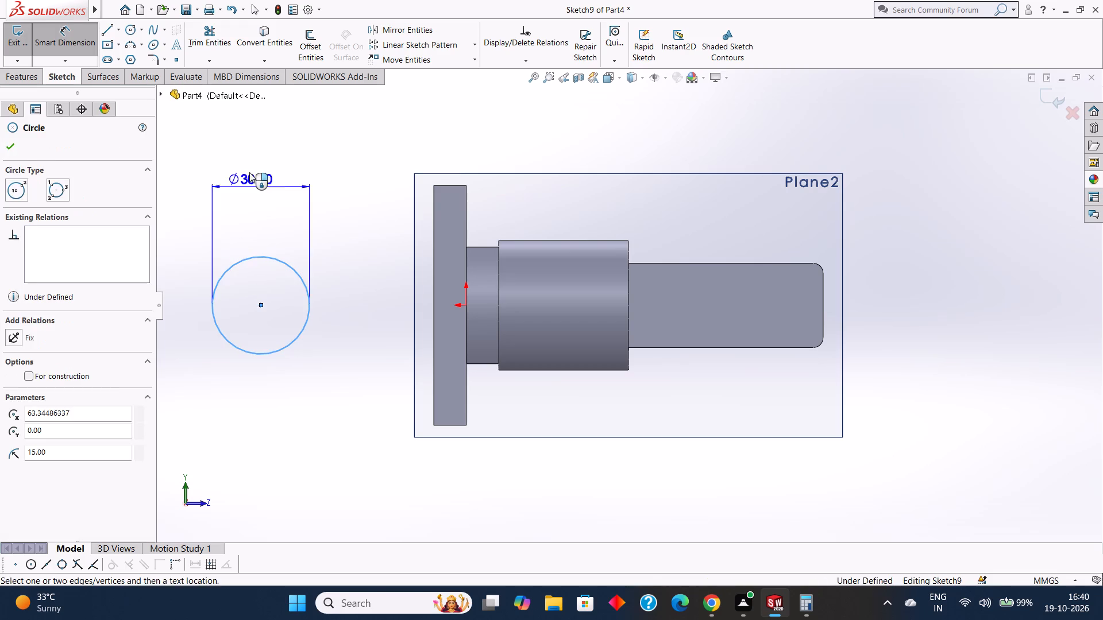
left_click(249, 165)
left_click(199, 145)
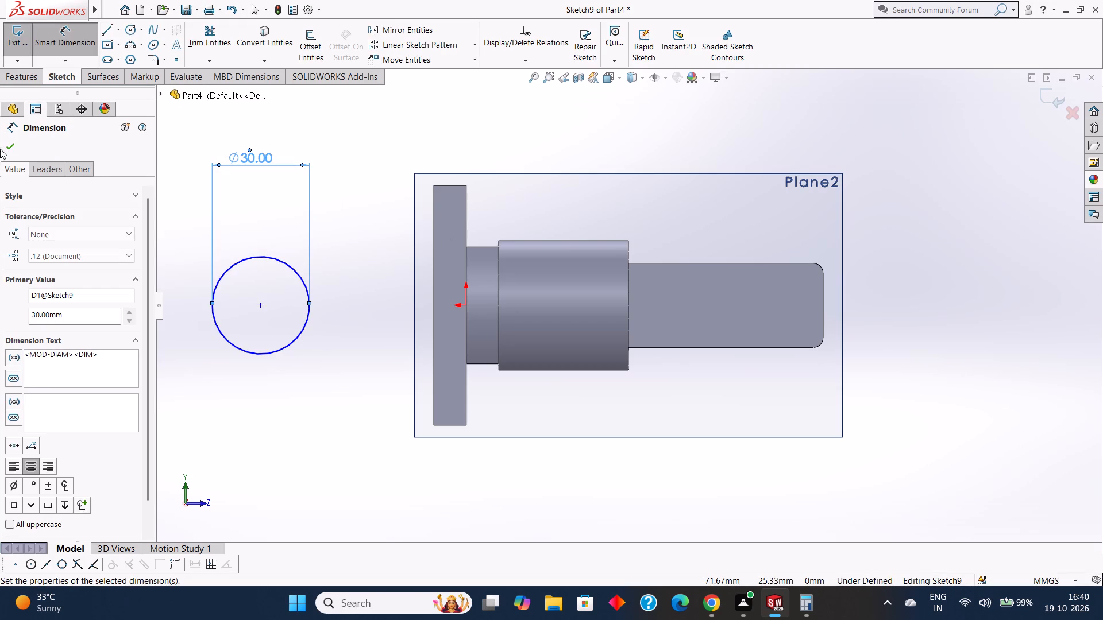
left_click(11, 144)
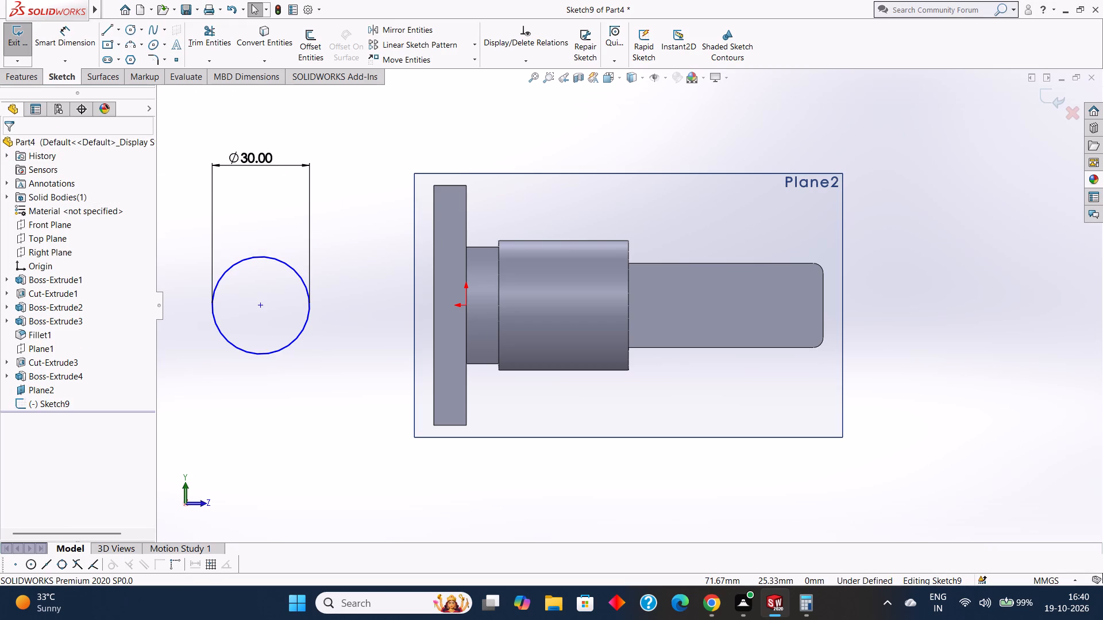
Dimension the horizontal distance from the plate's outer edge to the circle's centre and set it to 35 mm.
left_click(79, 30)
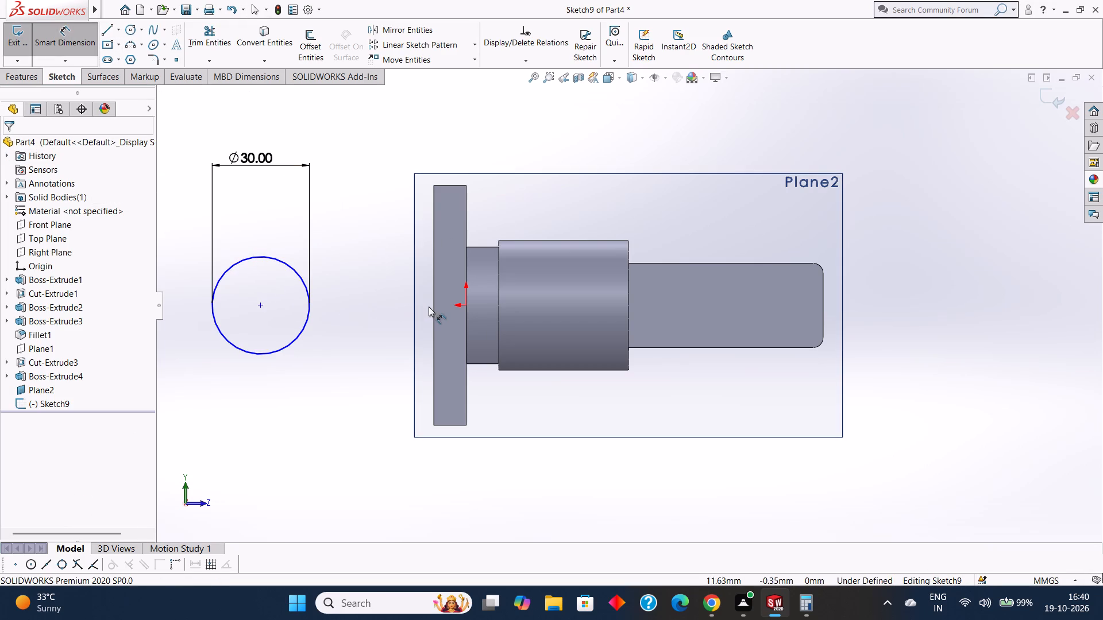
left_click(434, 309)
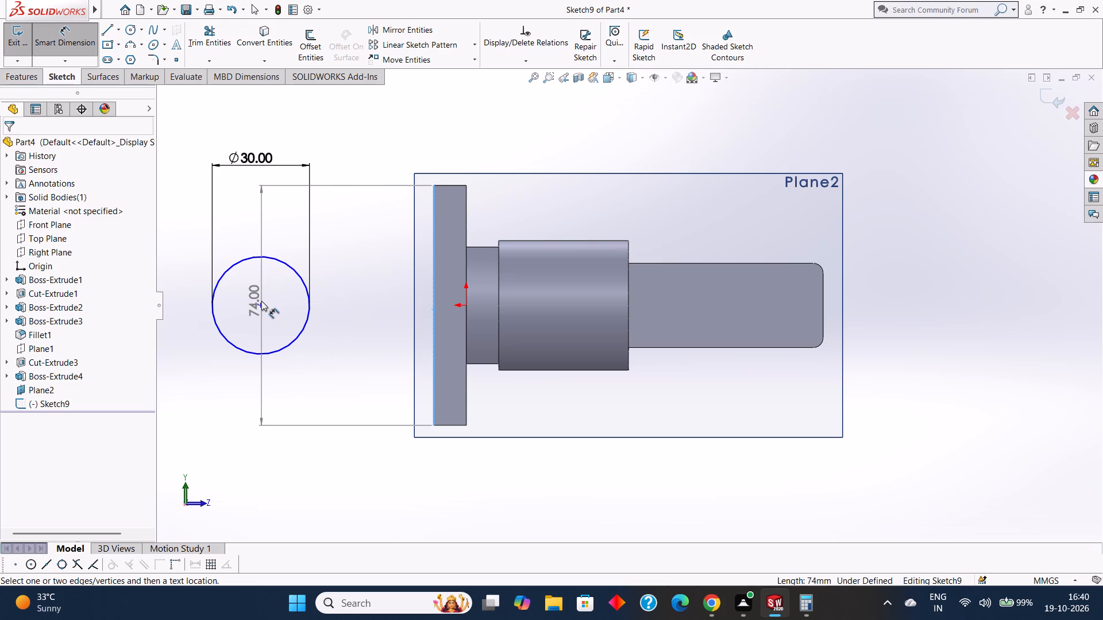
left_click(261, 301)
left_click(260, 305)
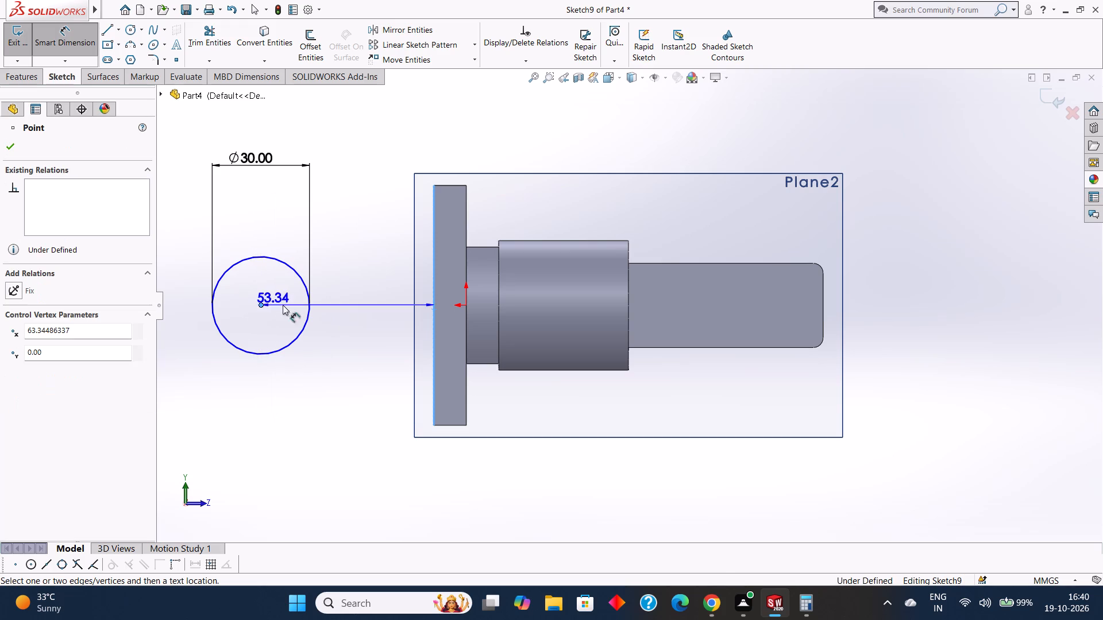
left_click(341, 357)
type("35")
key("Return")
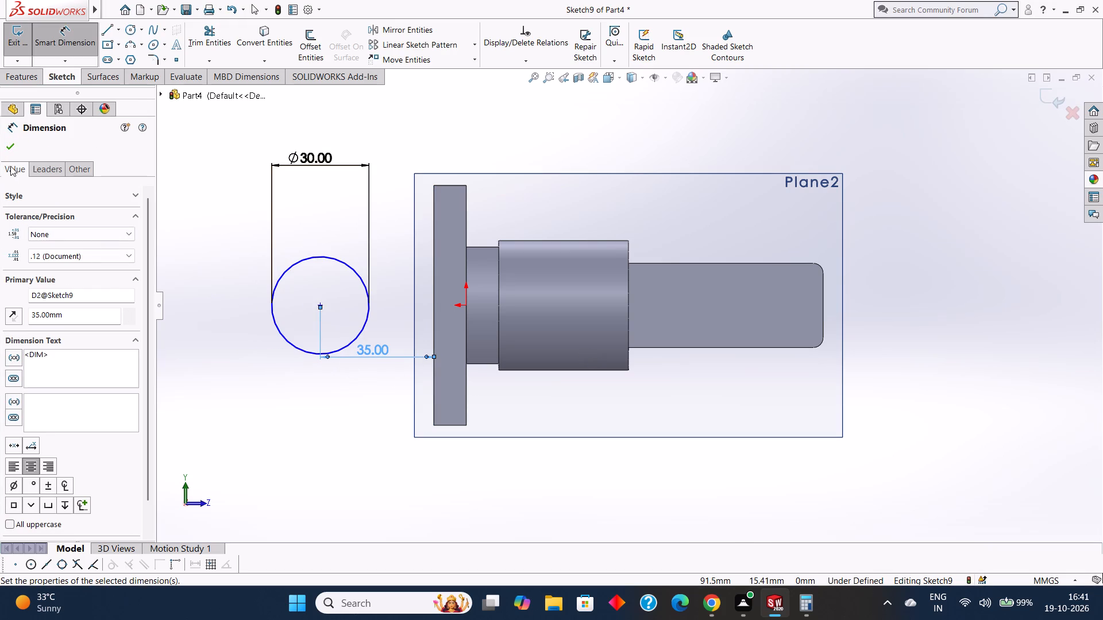
left_click(3, 149)
Sketch two lines, each about 48.7 mm long, from the plate's upper and lower outer corners tangent to the circle's far side.
left_click(104, 24)
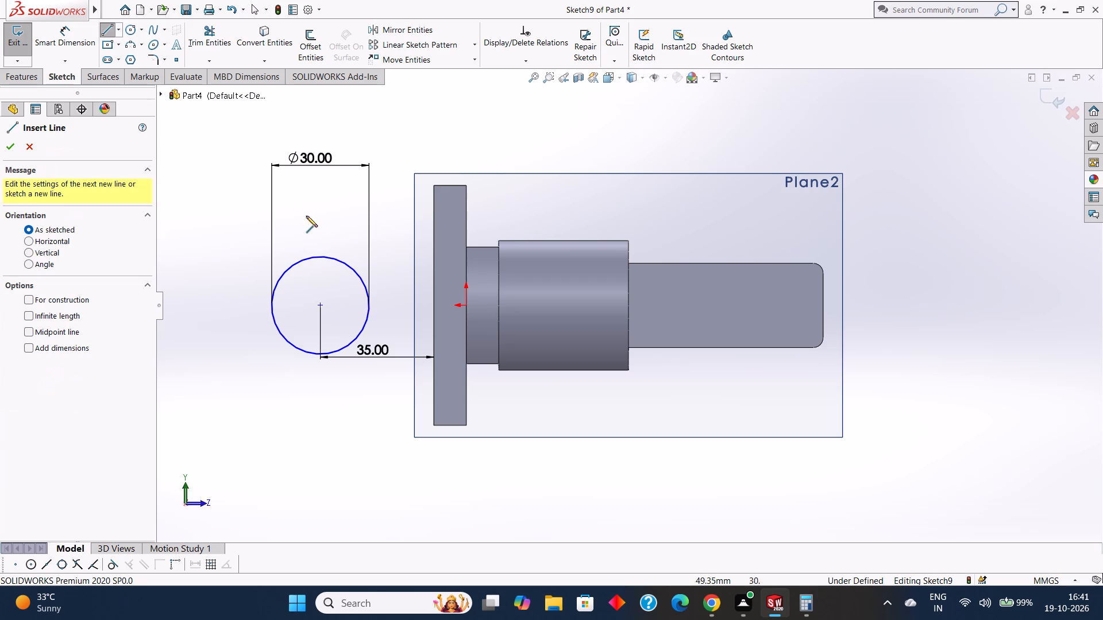
left_click(433, 184)
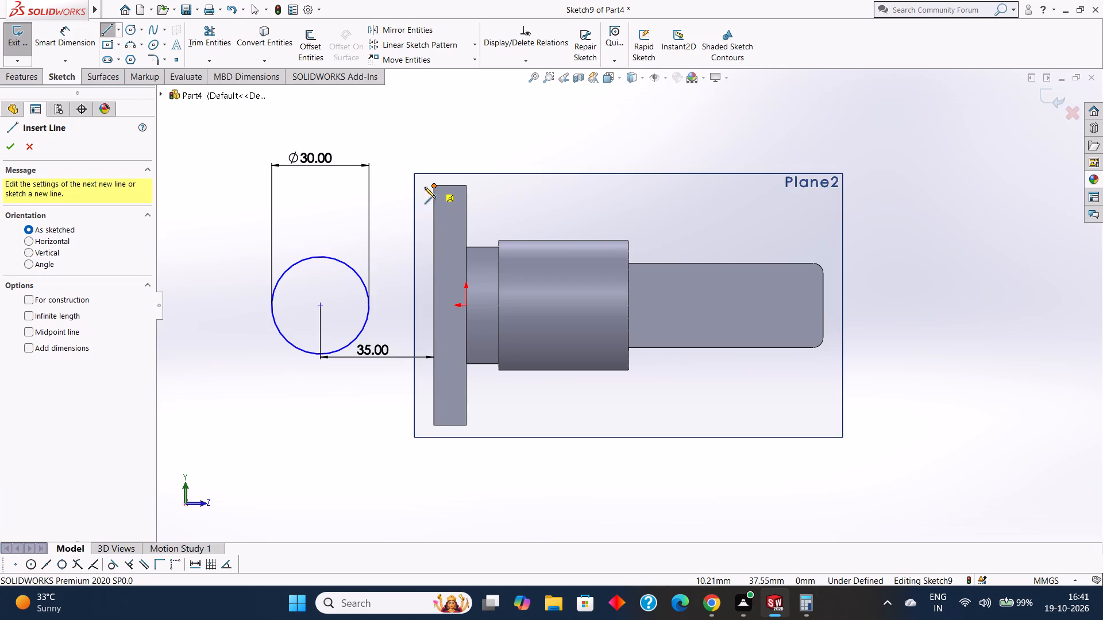
left_click(298, 262)
key("Escape")
key("Escape")
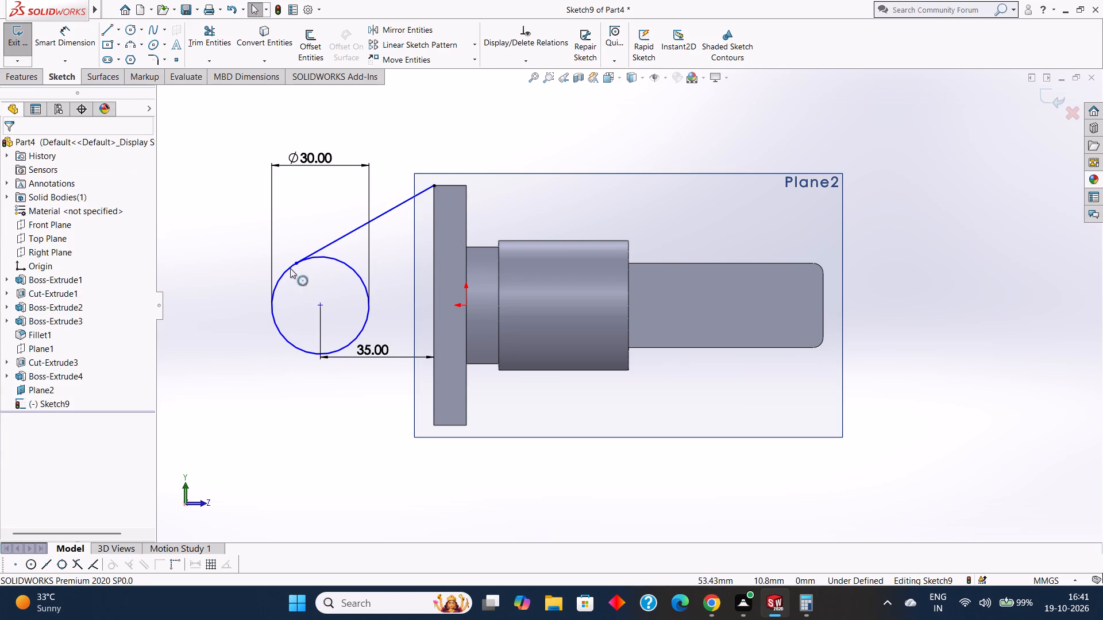
left_click(105, 31)
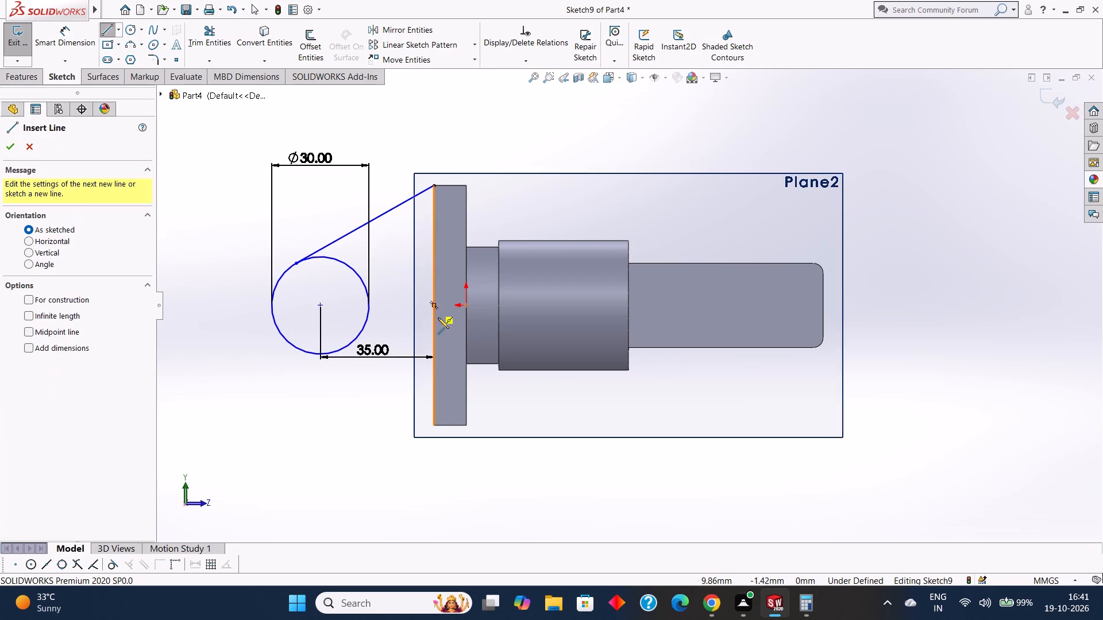
left_click(434, 425)
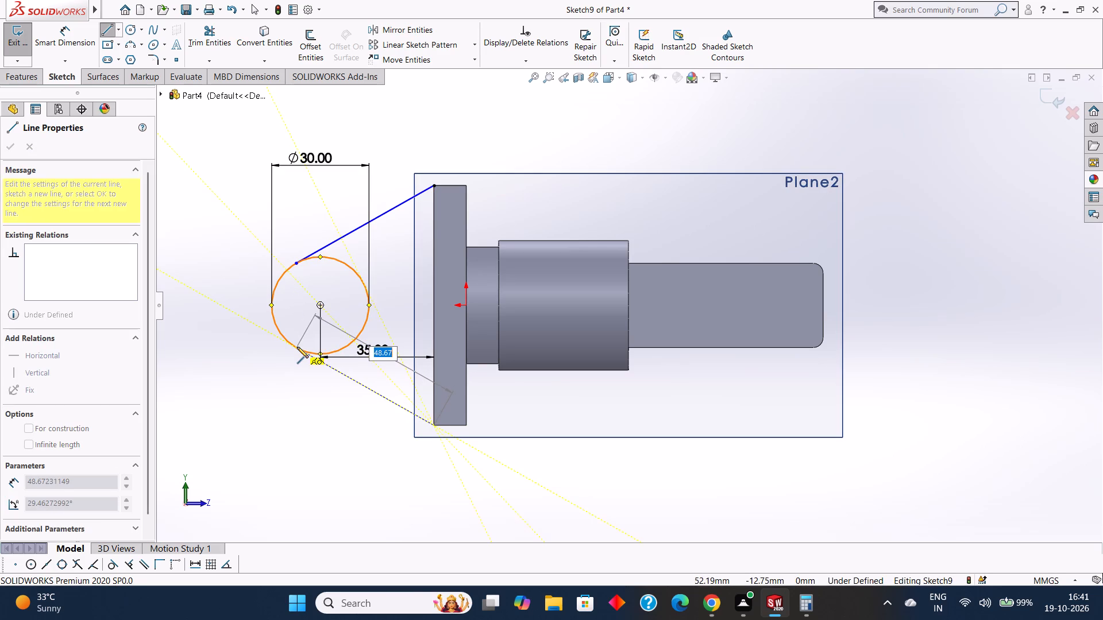
left_click(297, 347)
key("Escape")
key("Escape")
key("Escape")
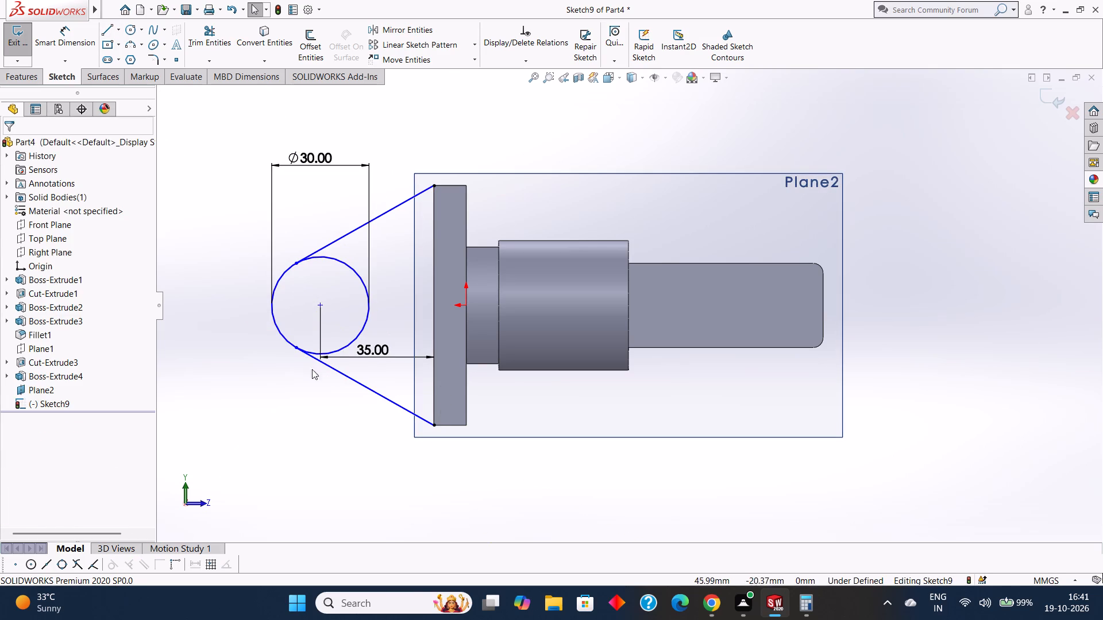
Add a horizontal dimension between the origin and the circle's centre, placed above the sketch.
left_click(59, 36)
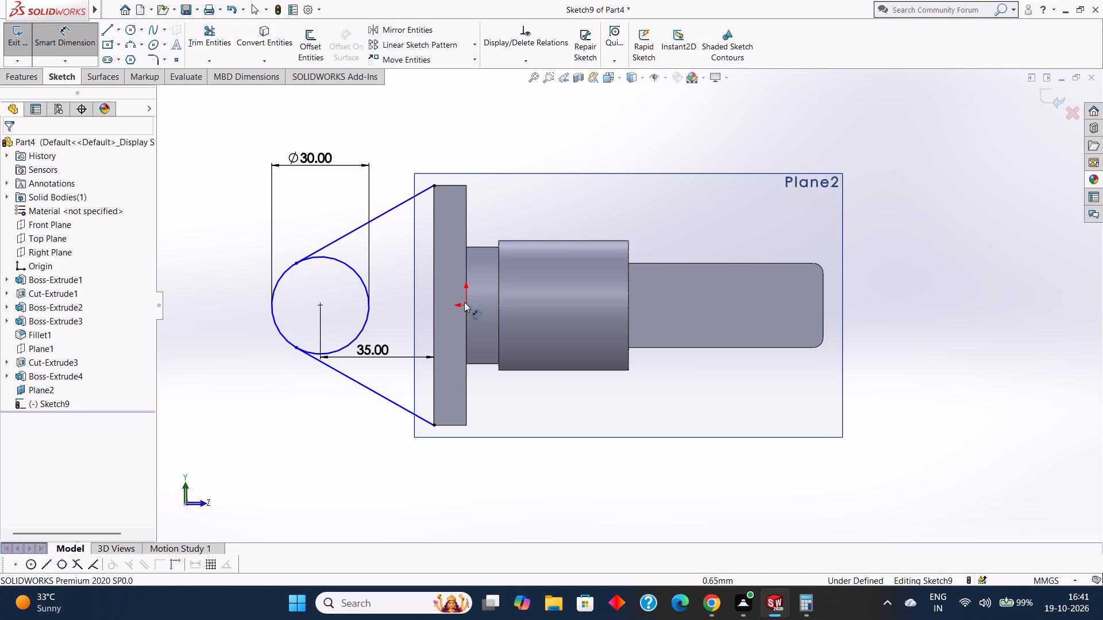
left_click(466, 305)
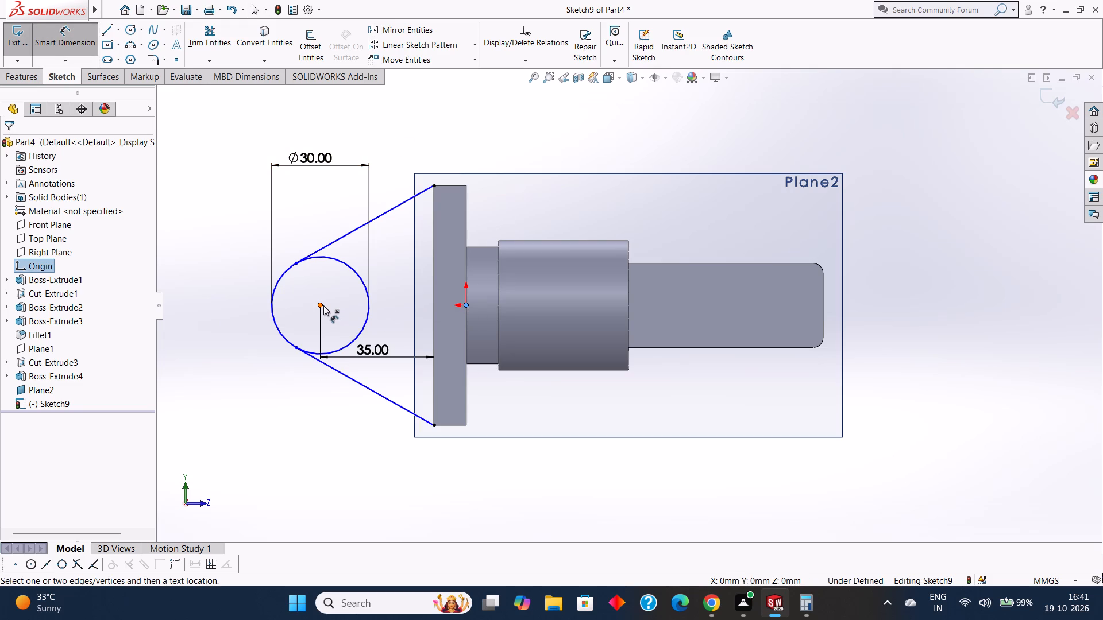
left_click(323, 305)
left_click(381, 128)
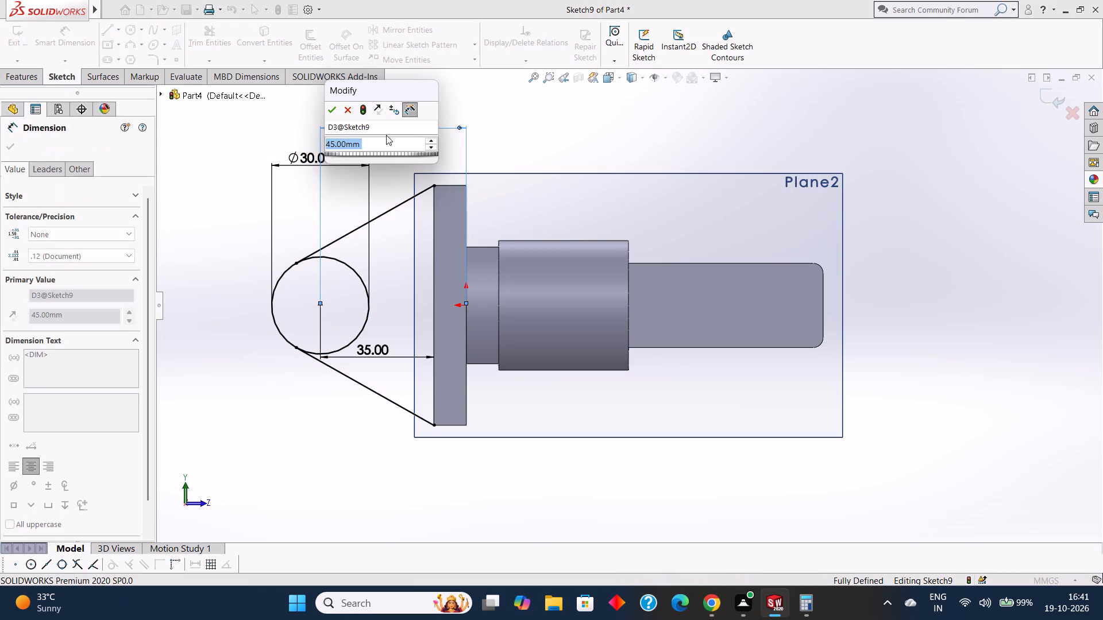
left_click(334, 109)
left_click(12, 153)
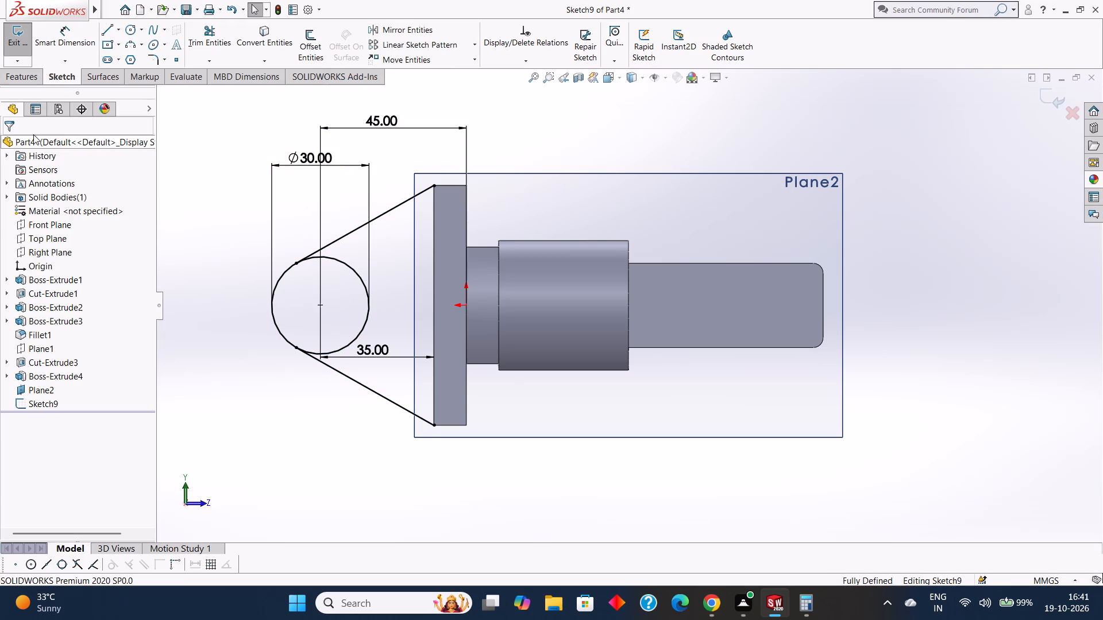
Trim away the part of the circle between the two tangent lines facing the plate, leaving the outer rounded arc.
left_click(205, 39)
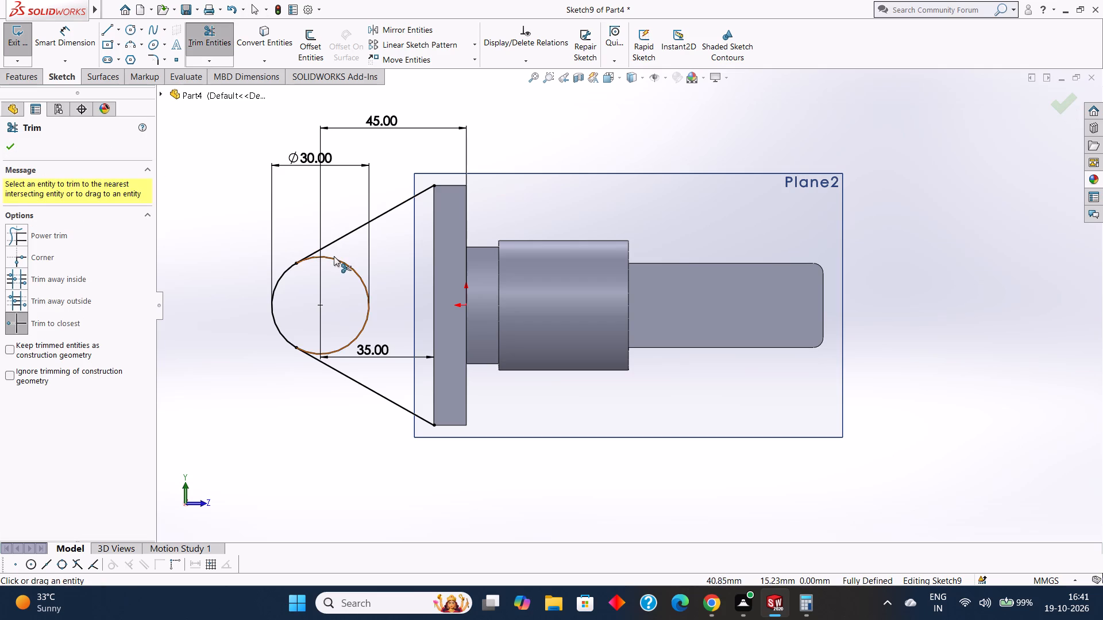
left_click(335, 258)
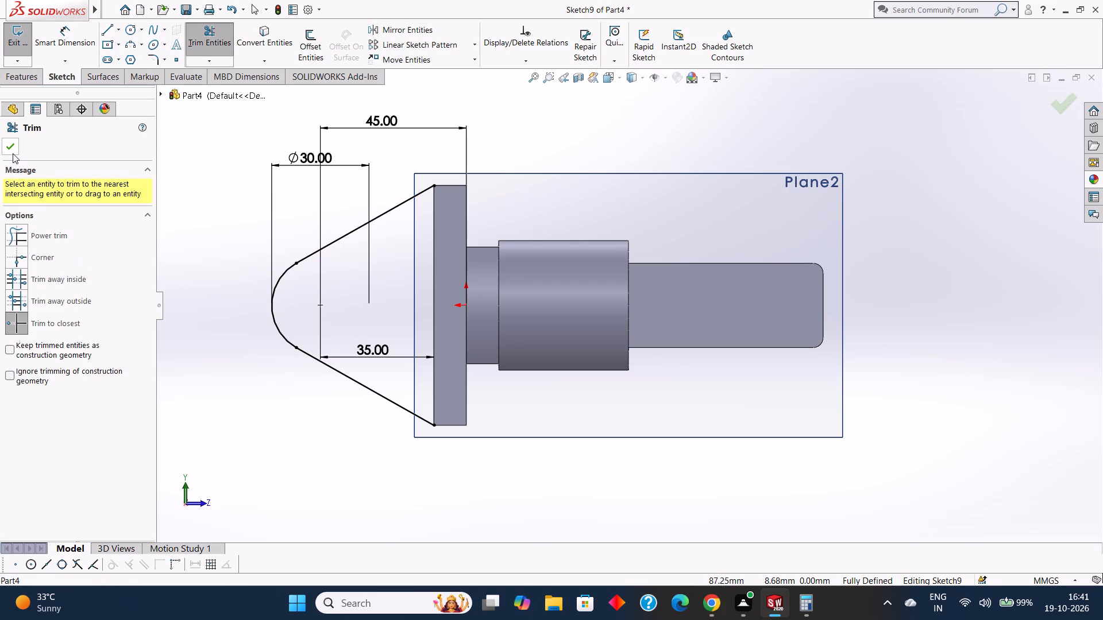
left_click(13, 152)
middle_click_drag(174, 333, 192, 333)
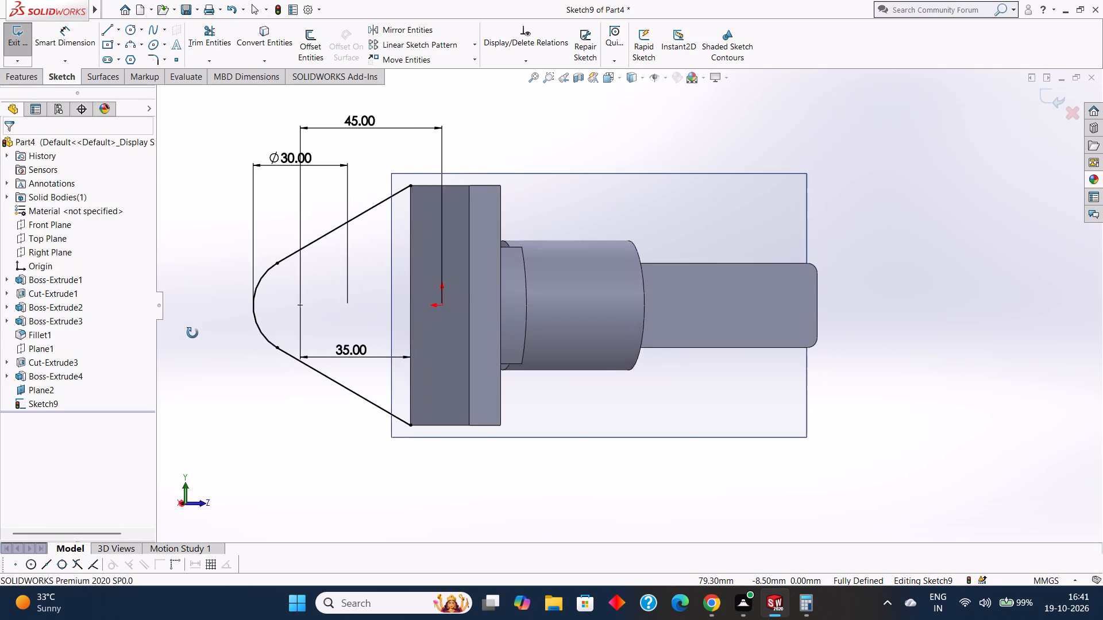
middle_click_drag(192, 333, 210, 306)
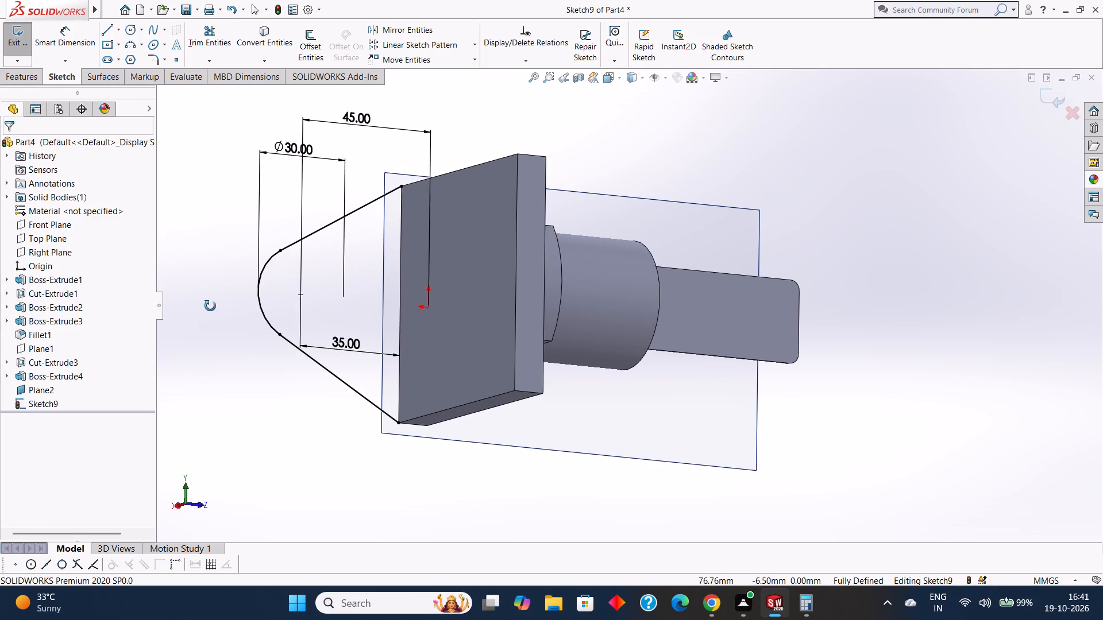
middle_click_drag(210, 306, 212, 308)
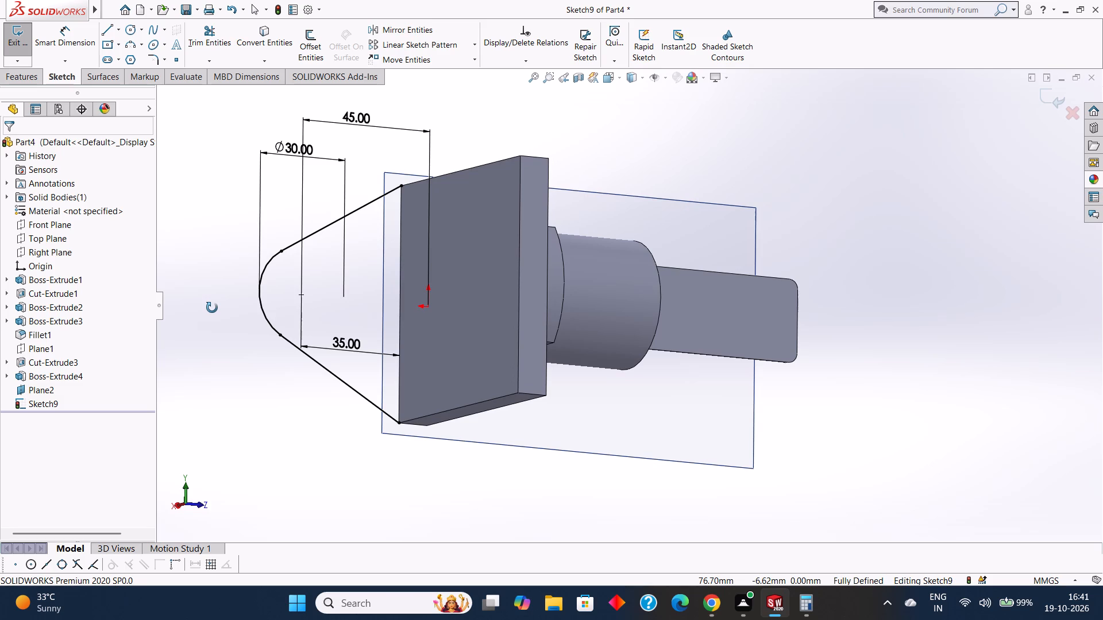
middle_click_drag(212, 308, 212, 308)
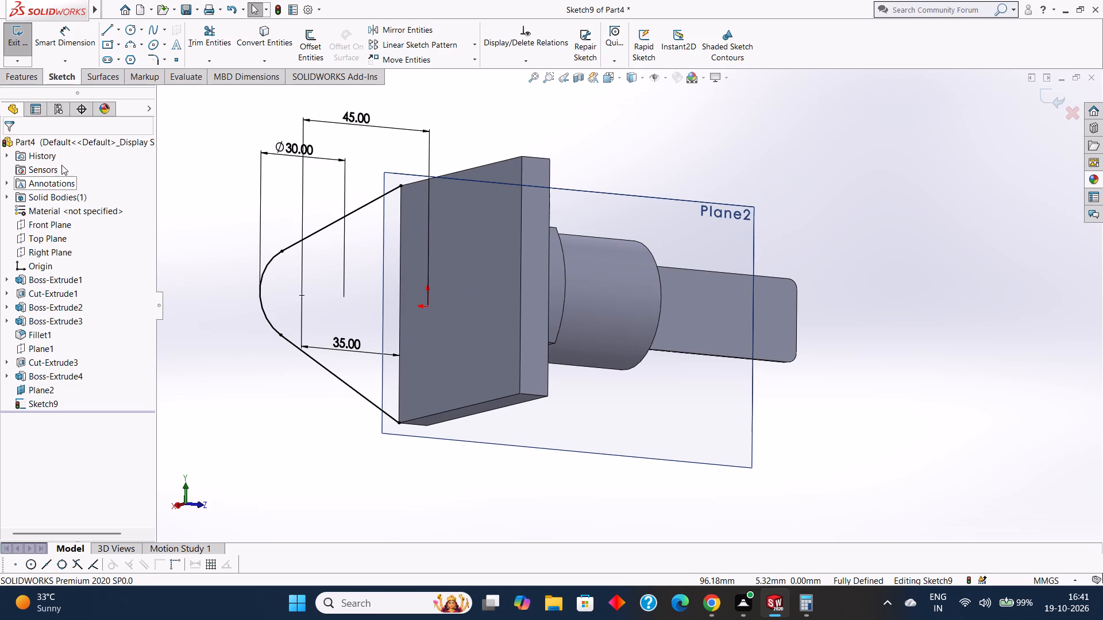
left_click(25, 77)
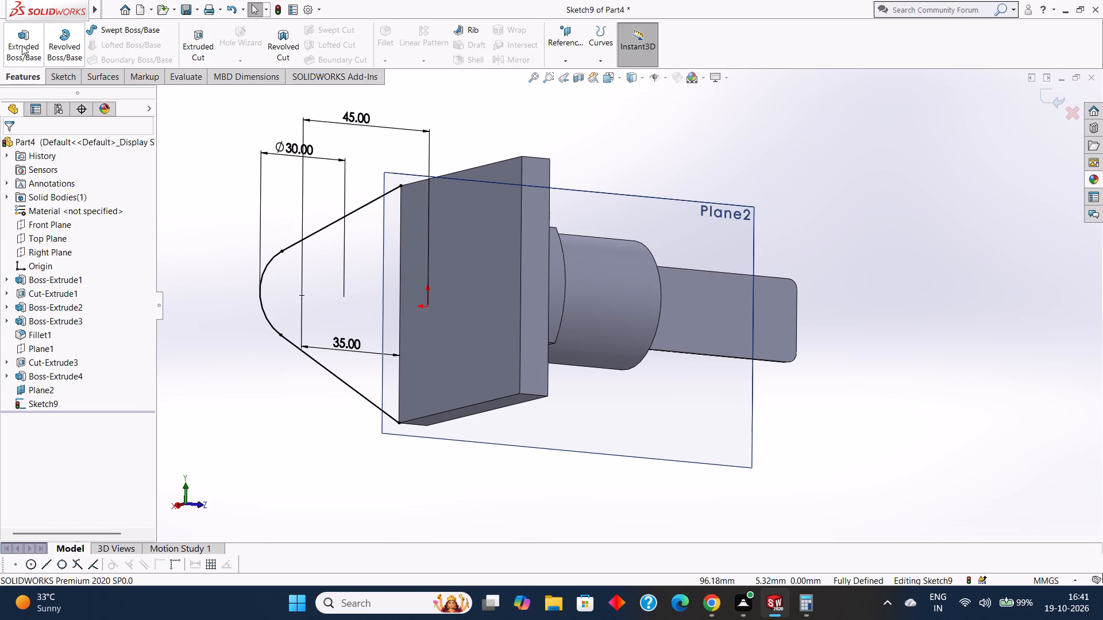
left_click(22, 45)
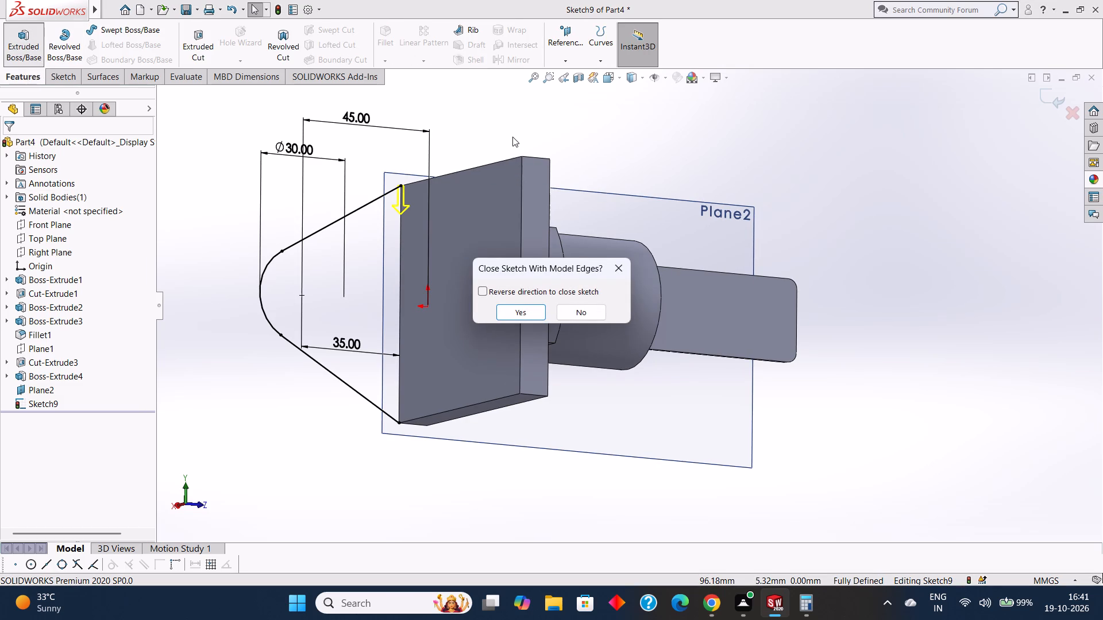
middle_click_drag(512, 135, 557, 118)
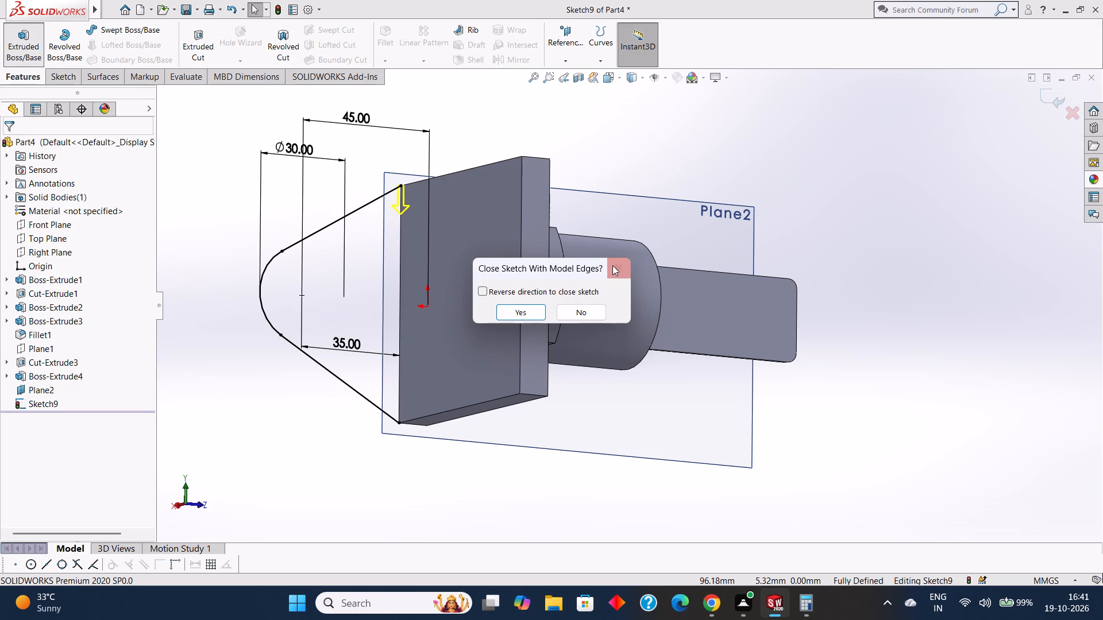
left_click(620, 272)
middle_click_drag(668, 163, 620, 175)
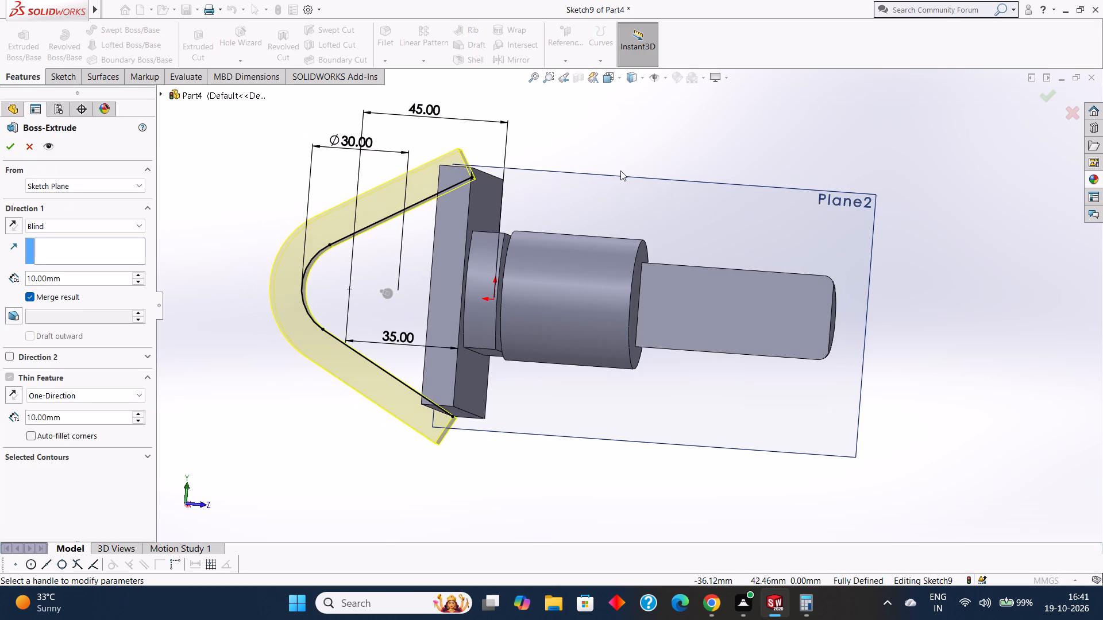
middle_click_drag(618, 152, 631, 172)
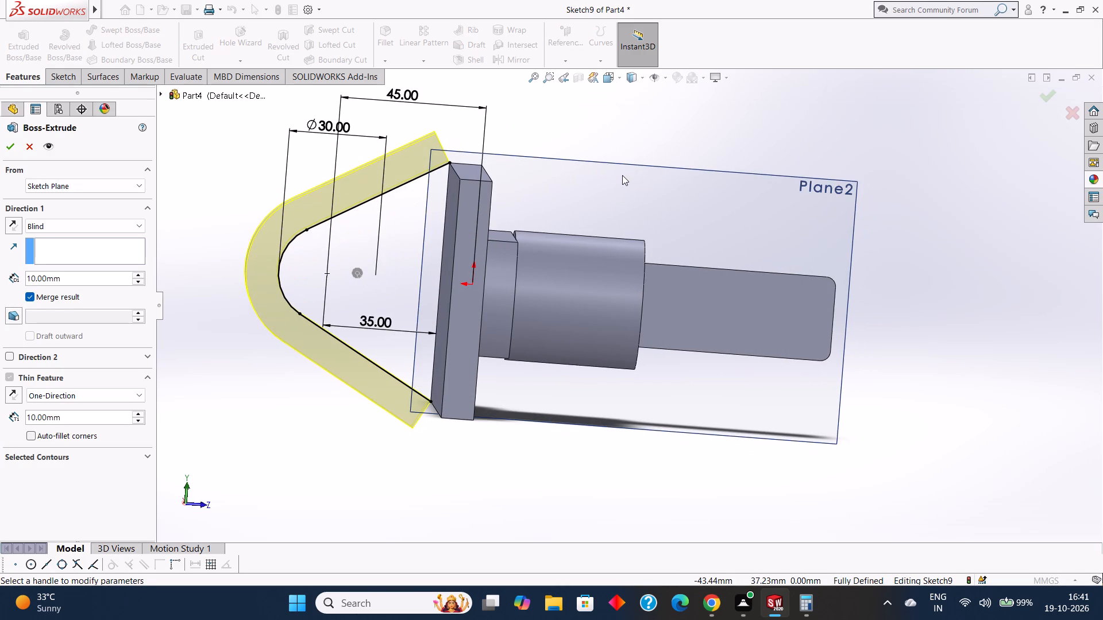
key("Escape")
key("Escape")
Close the tapered profile with a 74 mm vertical line along the plate's outer face, joining the two tangent lines' open ends.
middle_click_drag(593, 176, 595, 162)
left_click(592, 179)
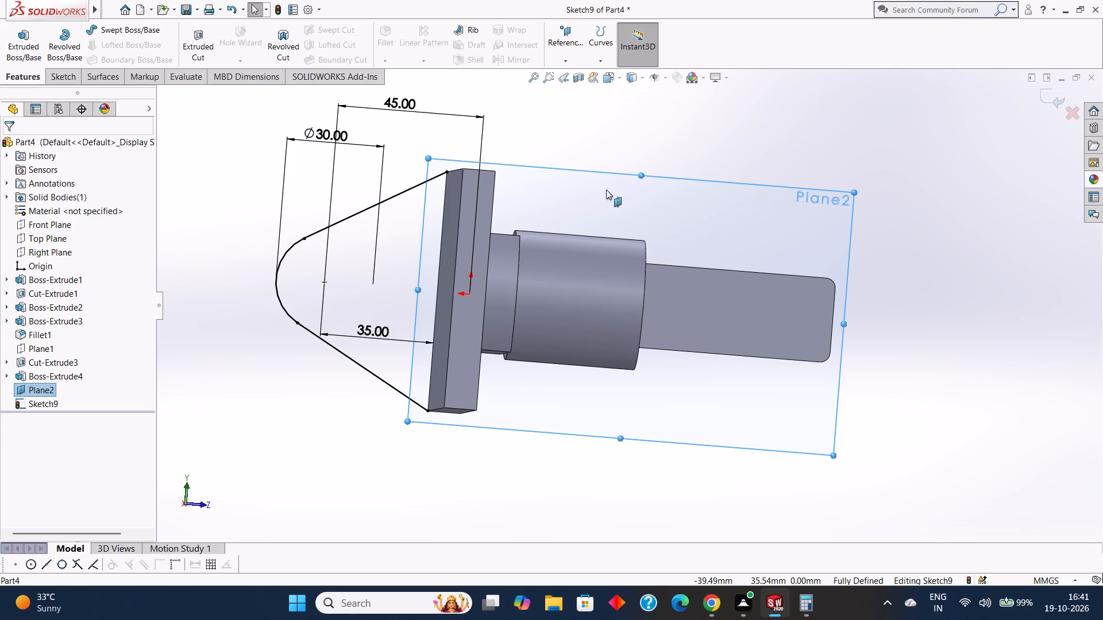
right_click(606, 189)
left_click(568, 191)
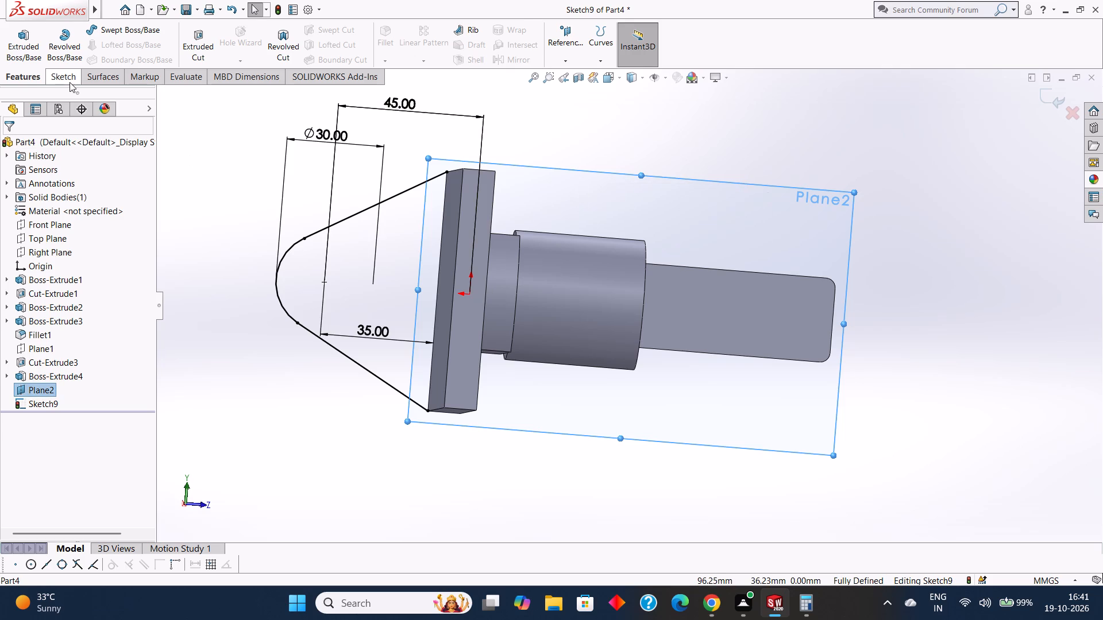
left_click(70, 82)
left_click(584, 200)
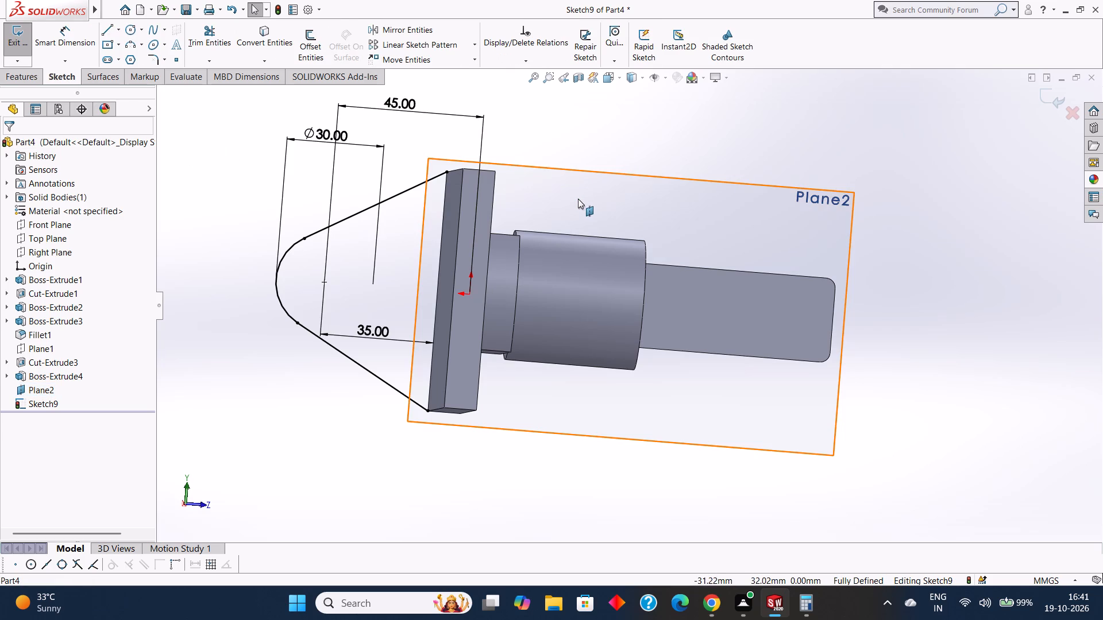
key("ctrl+8")
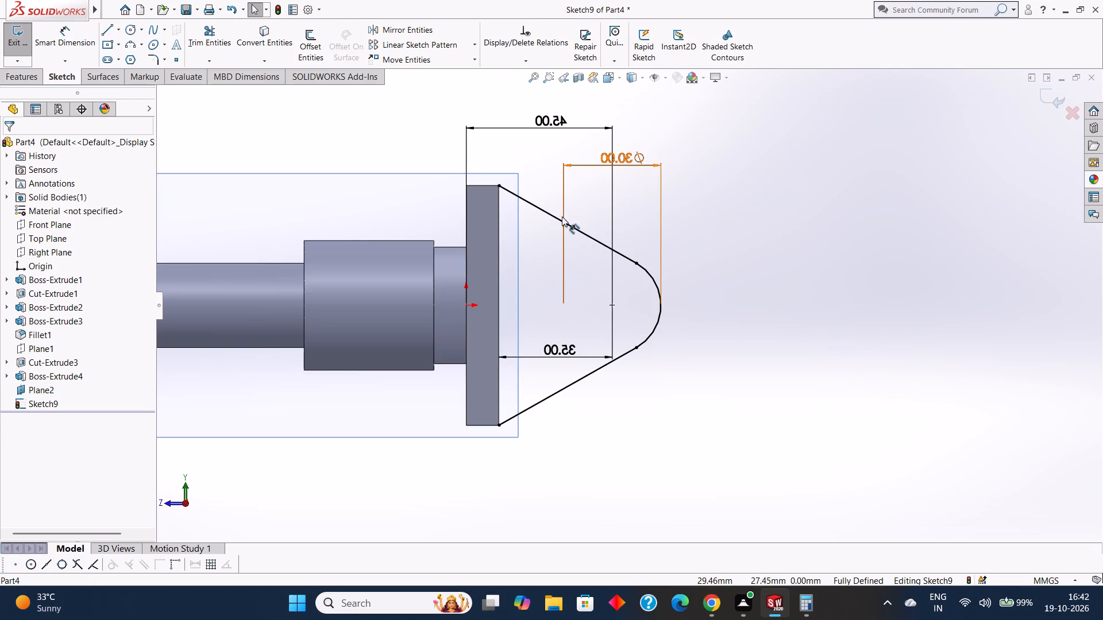
key("ctrl+8")
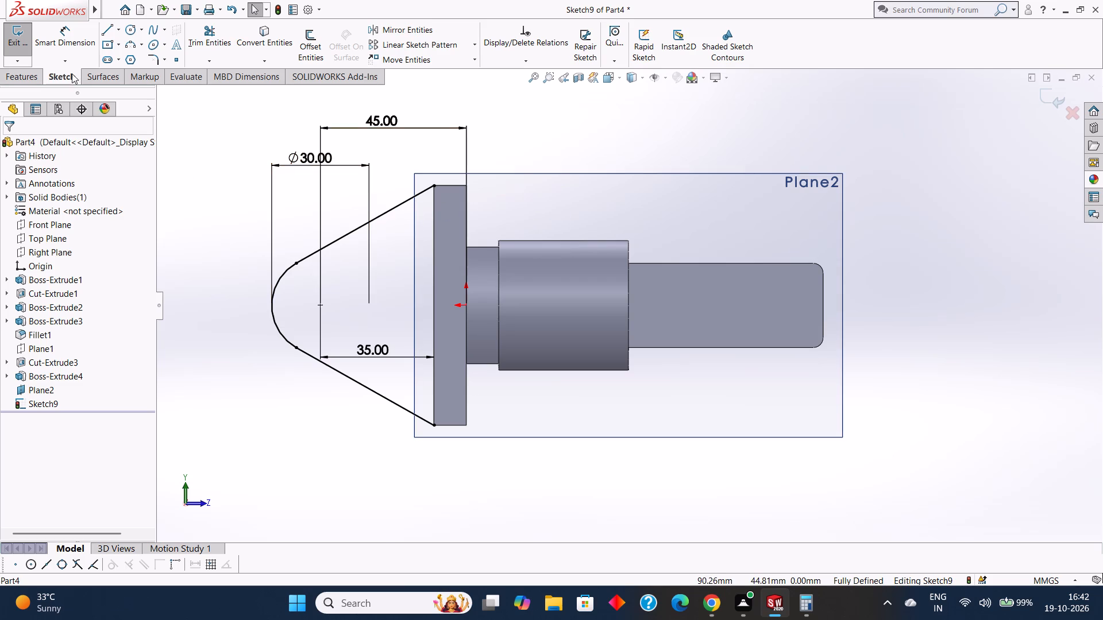
left_click(105, 32)
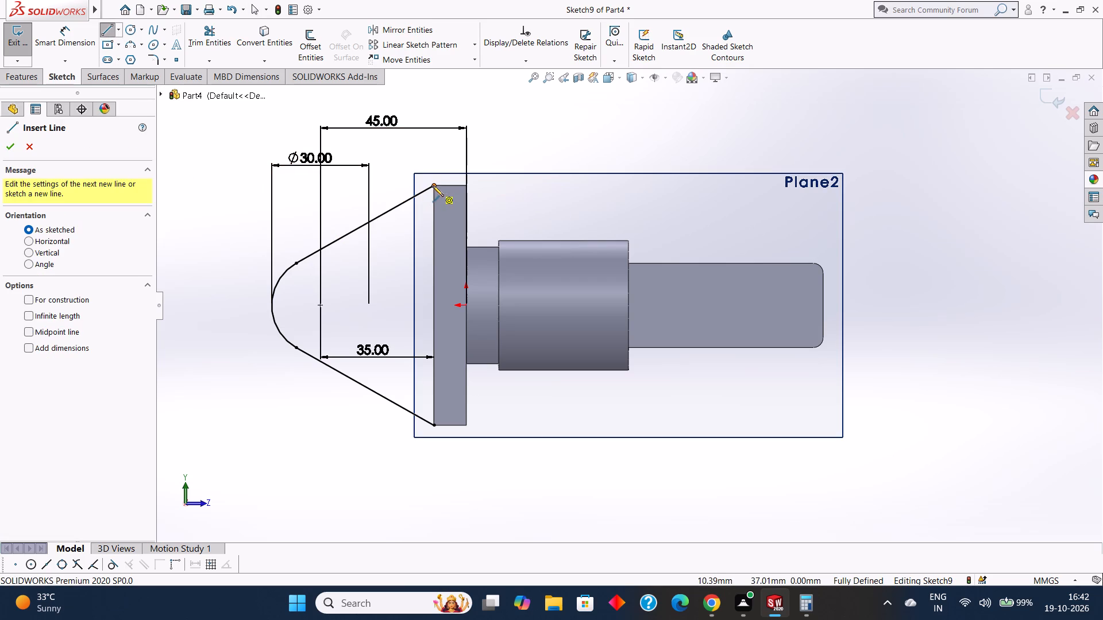
left_click(433, 185)
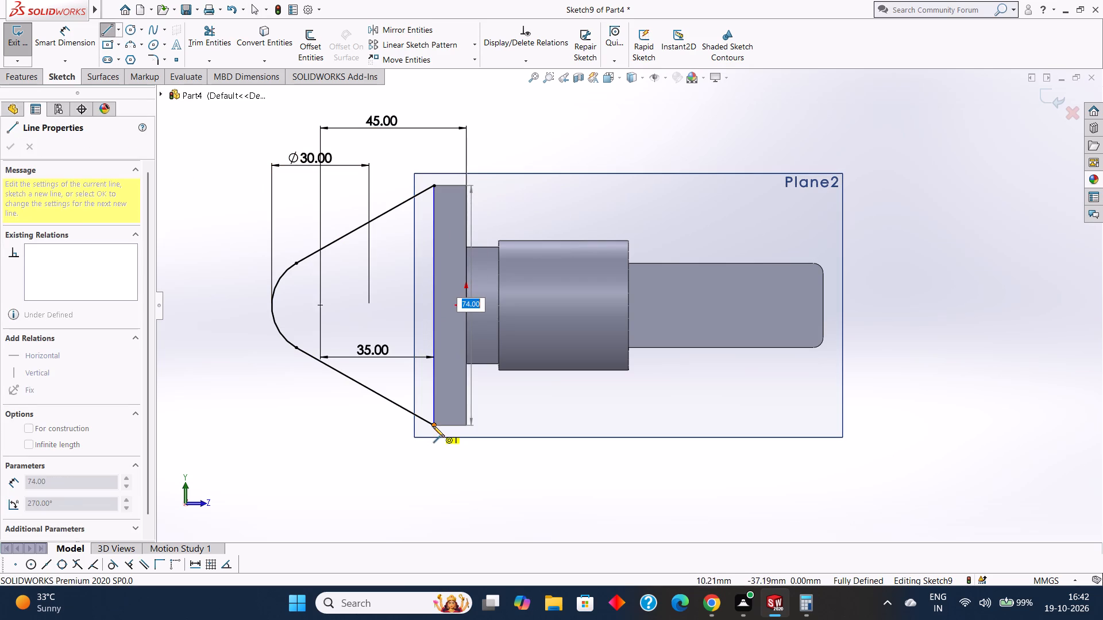
left_click(433, 426)
key("Escape")
key("Escape")
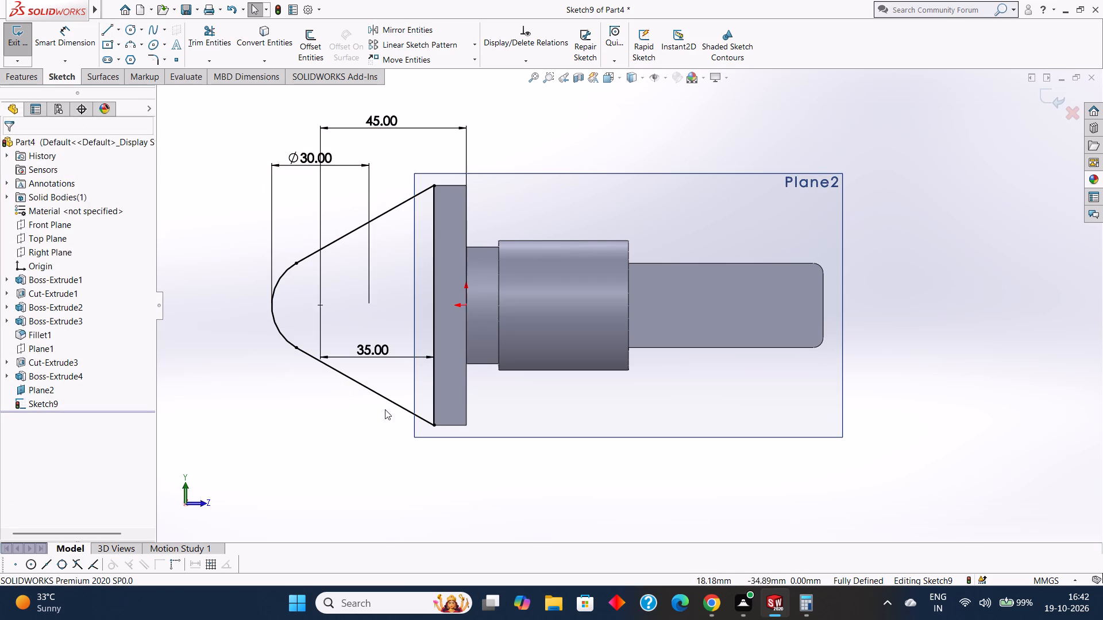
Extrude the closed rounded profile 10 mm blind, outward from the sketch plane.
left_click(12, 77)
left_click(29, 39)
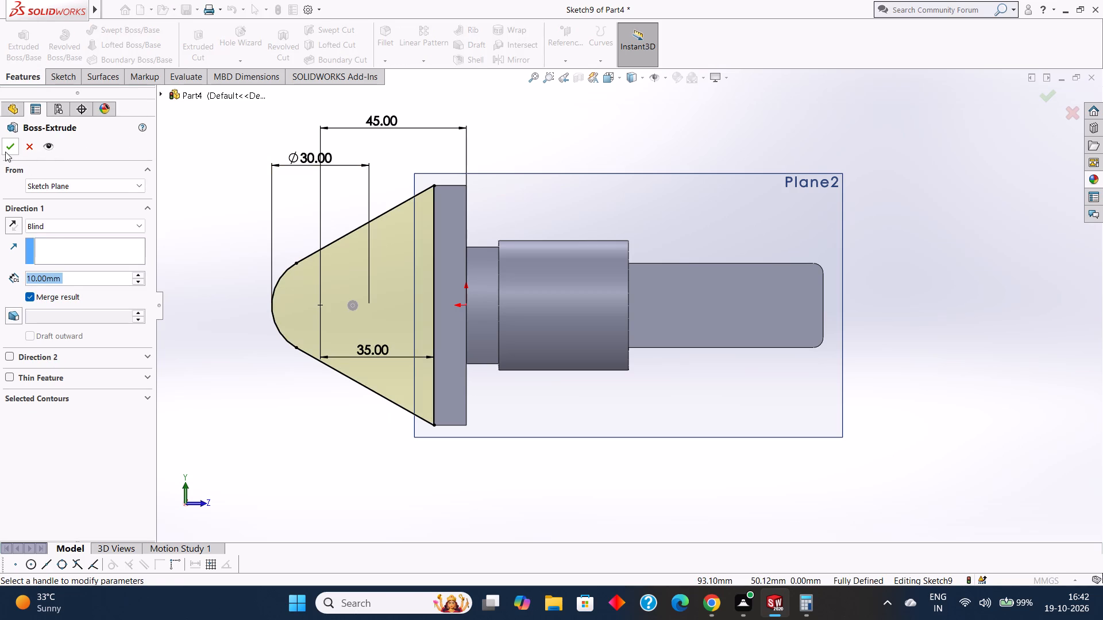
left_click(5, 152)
Hide the offset plane Plane2 that carries the profile sketch.
middle_click_drag(230, 266, 297, 191)
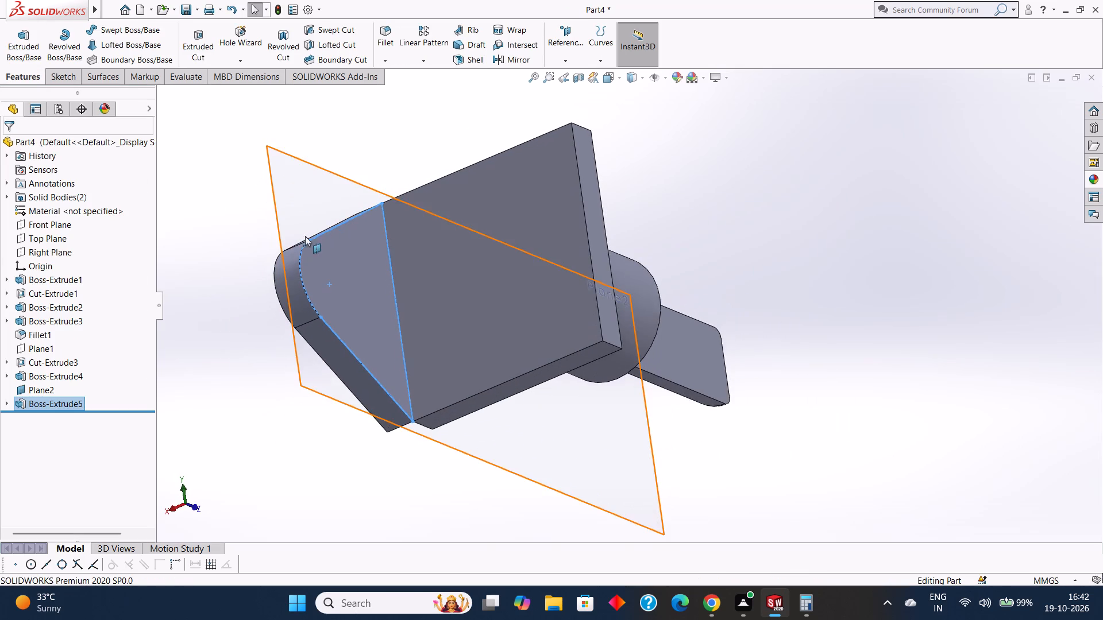
middle_click_drag(306, 230, 303, 166)
right_click(292, 148)
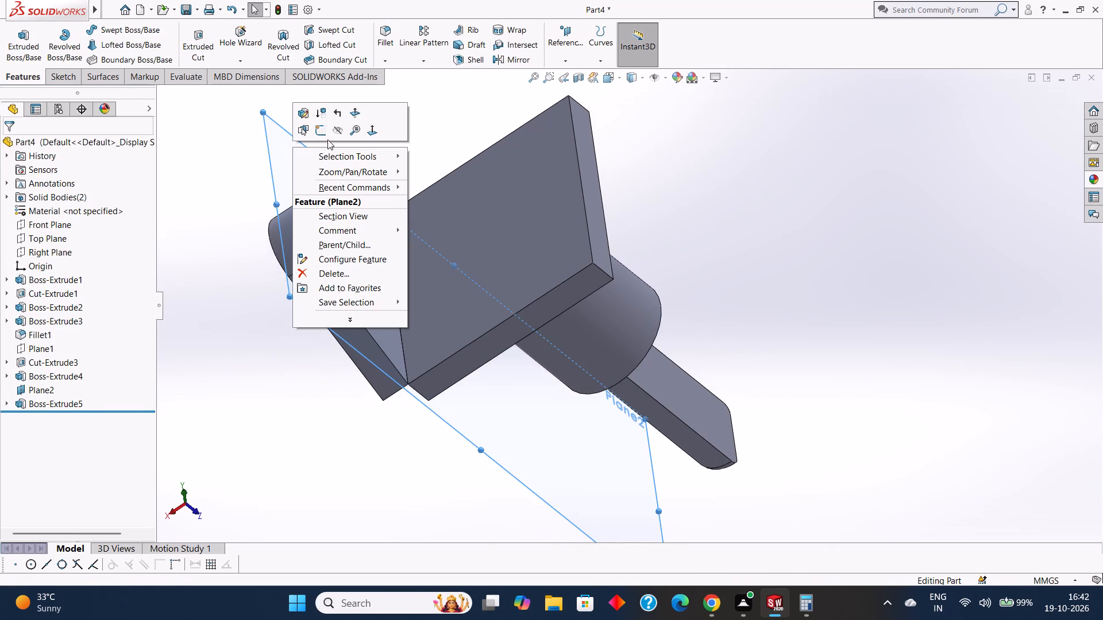
left_click(334, 132)
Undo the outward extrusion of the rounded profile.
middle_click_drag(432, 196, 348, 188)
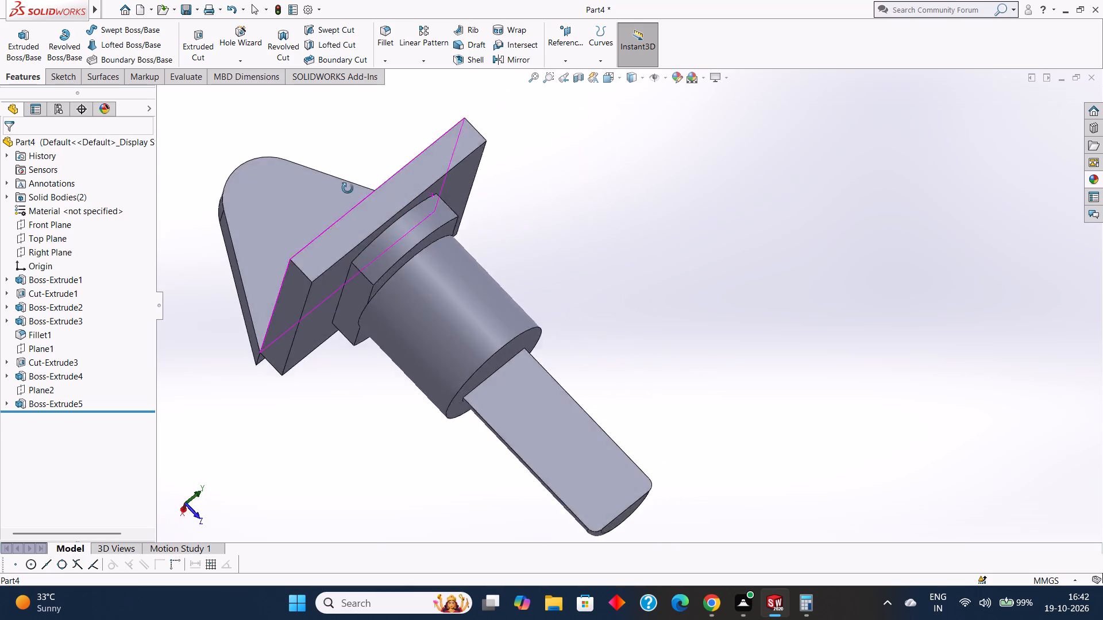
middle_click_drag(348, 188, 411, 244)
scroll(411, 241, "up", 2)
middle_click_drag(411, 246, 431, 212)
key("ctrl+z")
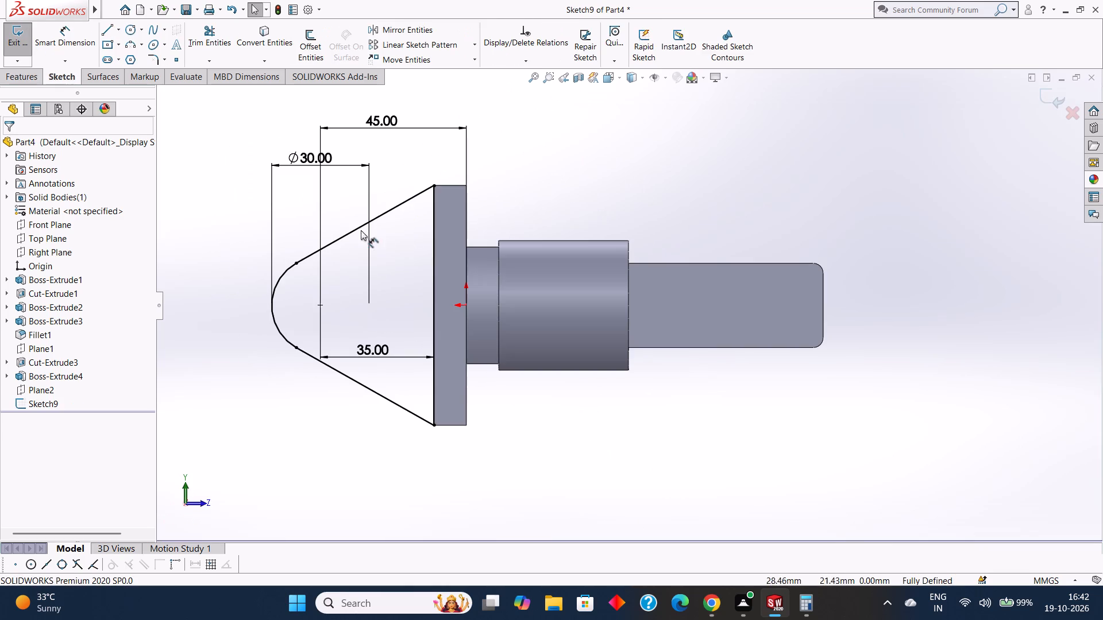
Extrude the closed rounded profile 10 mm blind in the reversed direction, inward across the square plate, with the result merged.
left_click(29, 77)
left_click(29, 55)
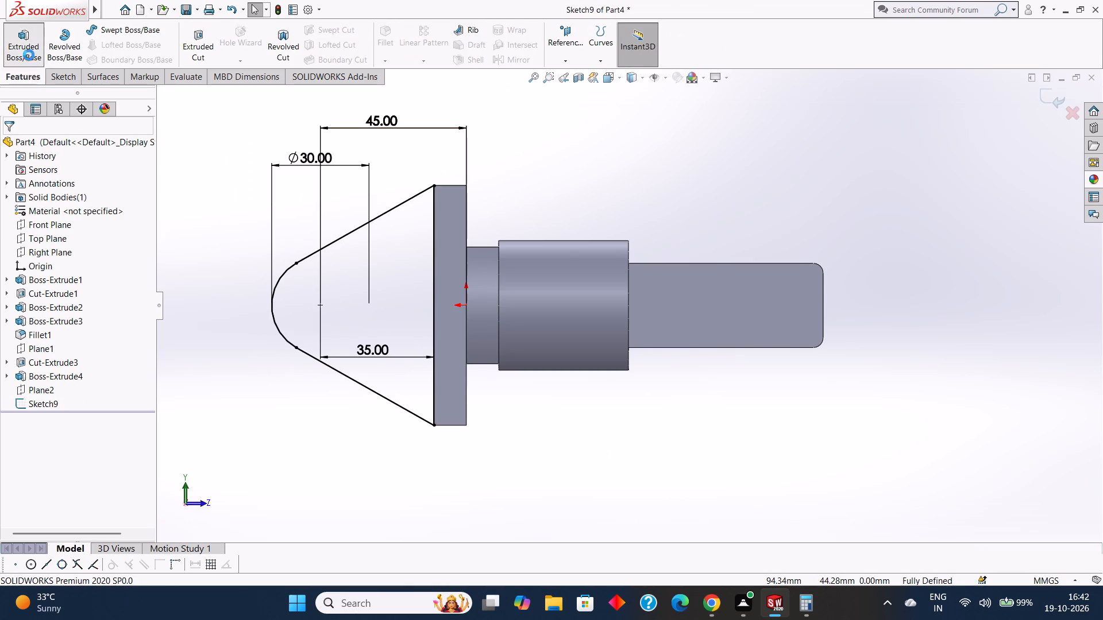
middle_click_drag(198, 196, 306, 120)
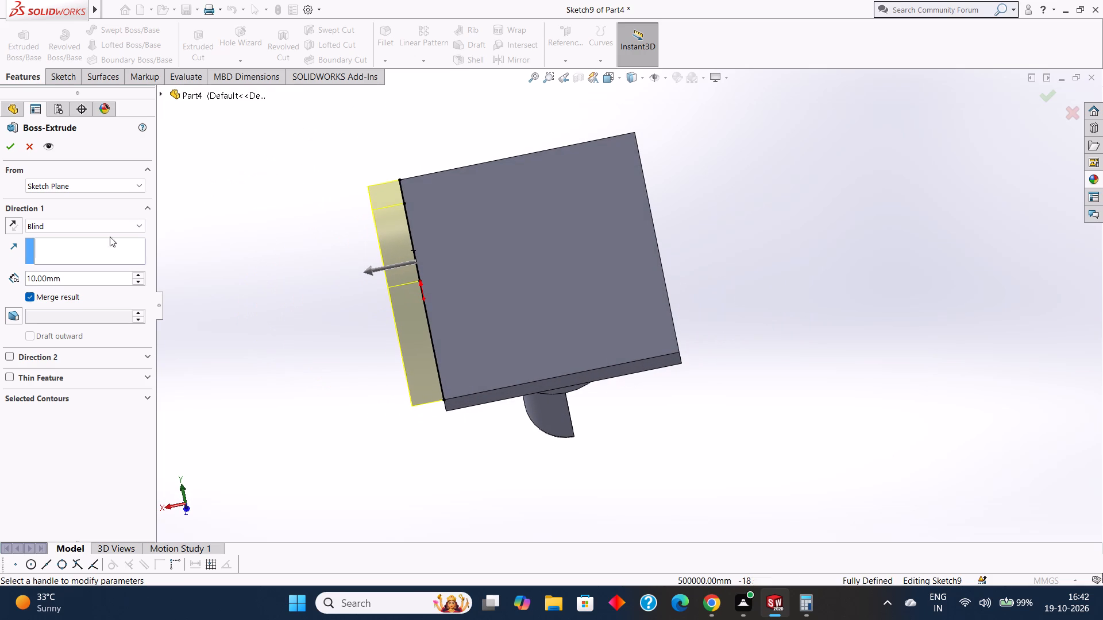
left_click(12, 222)
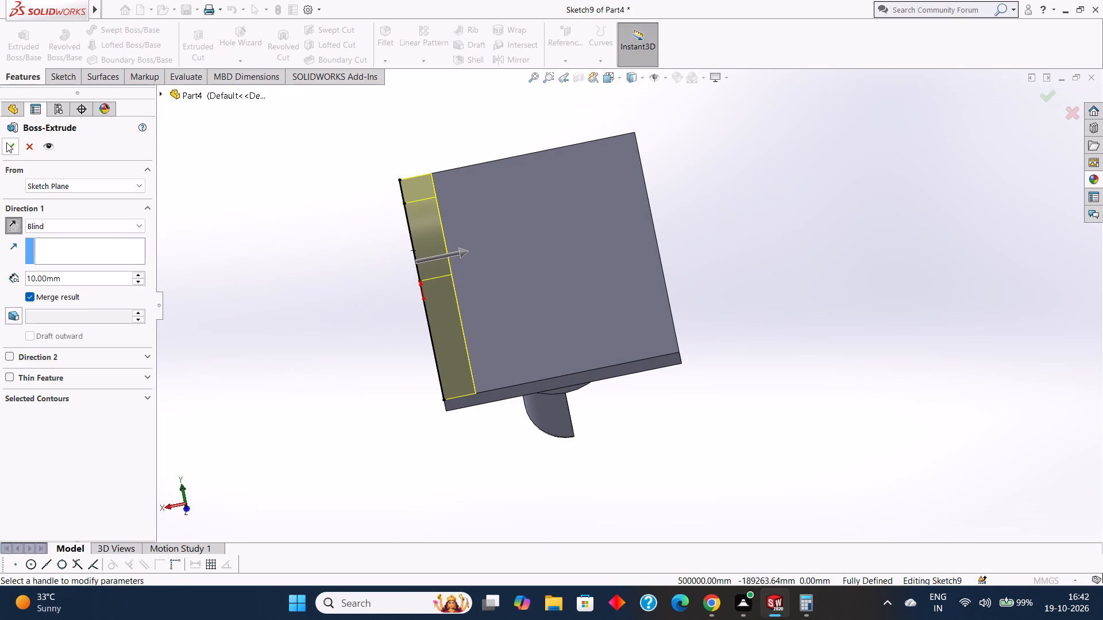
left_click(6, 142)
left_click(362, 228)
Create a reference plane from the Right Plane with an offset of 0 mm.
middle_click_drag(342, 211, 314, 159)
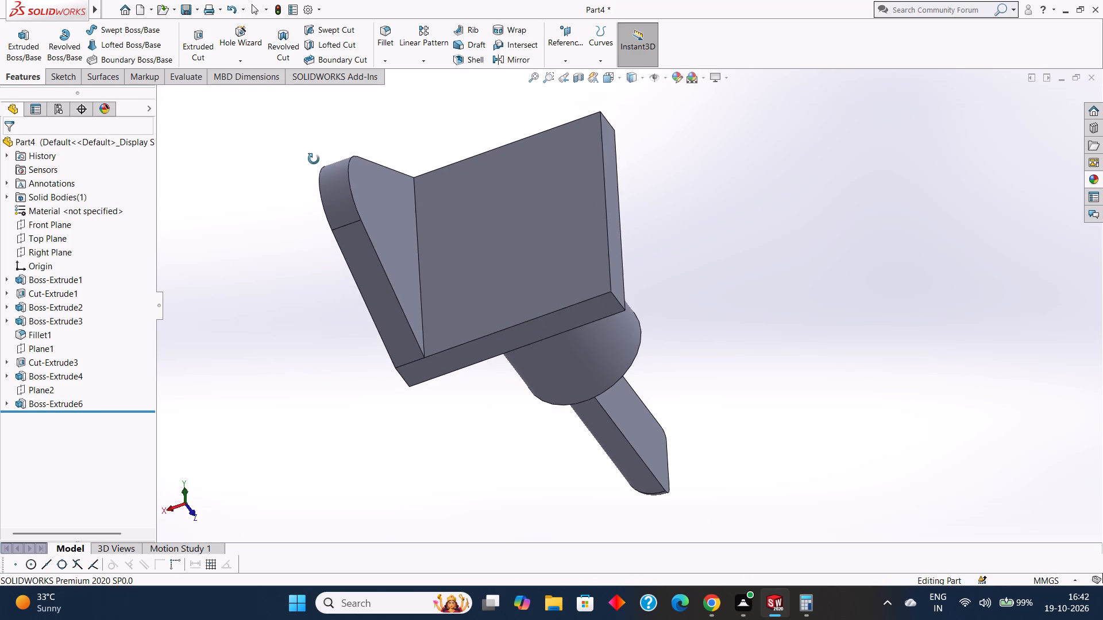
middle_click_drag(314, 159, 314, 158)
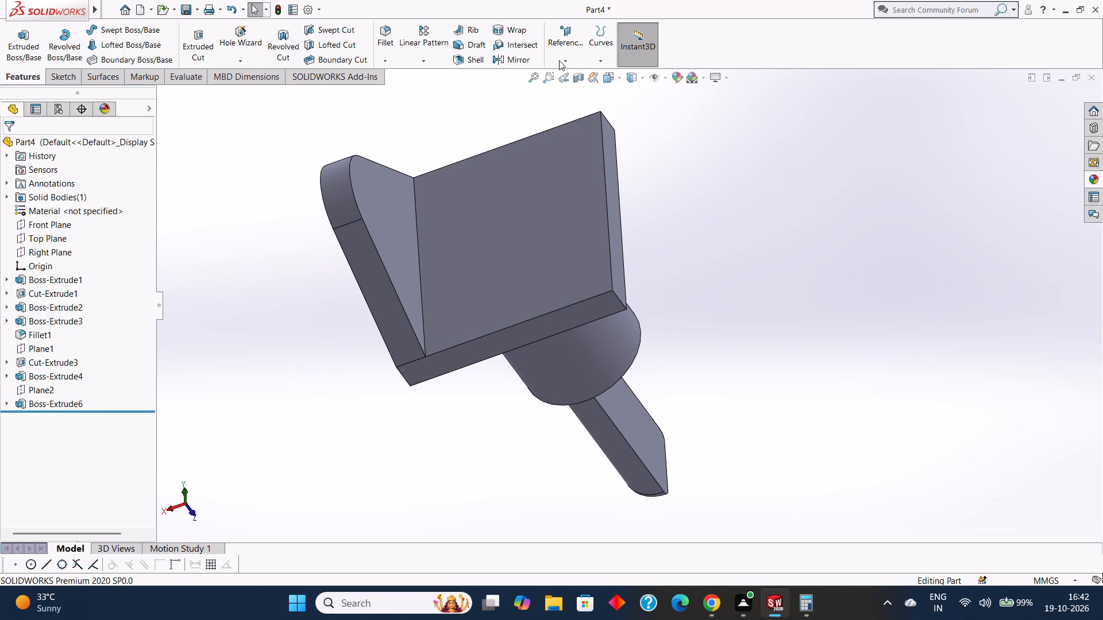
left_click(561, 59)
left_click(576, 70)
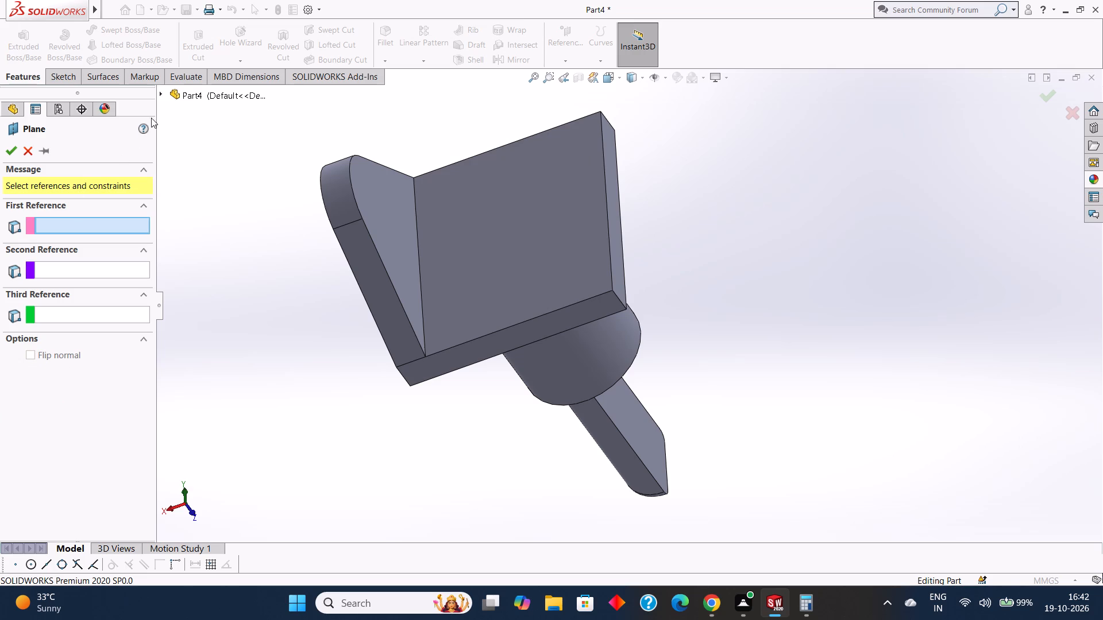
left_click(162, 95)
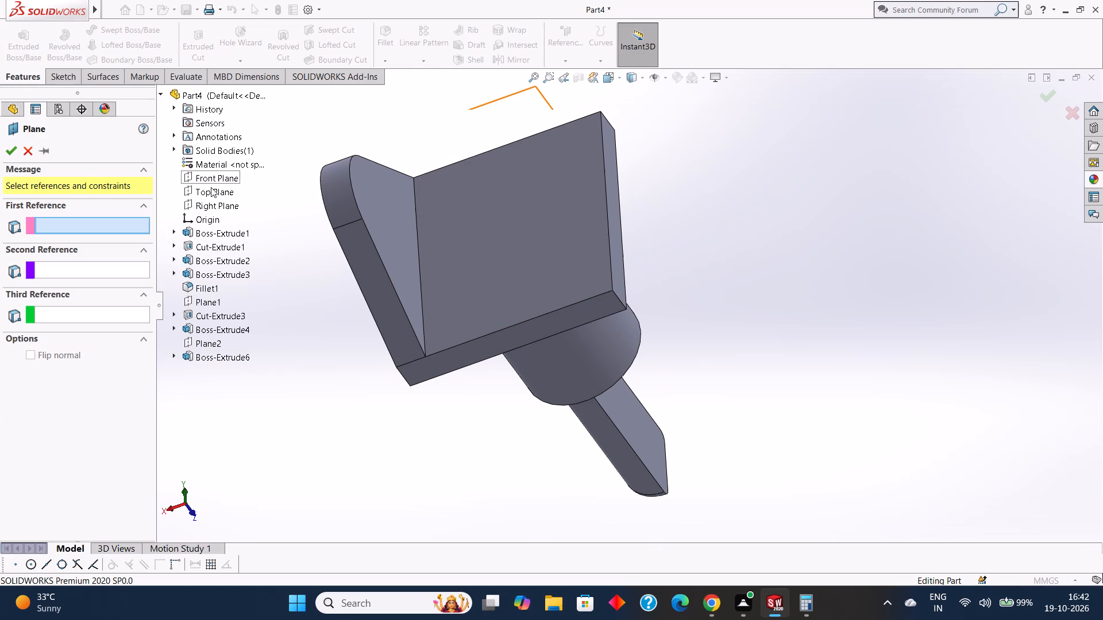
left_click(211, 201)
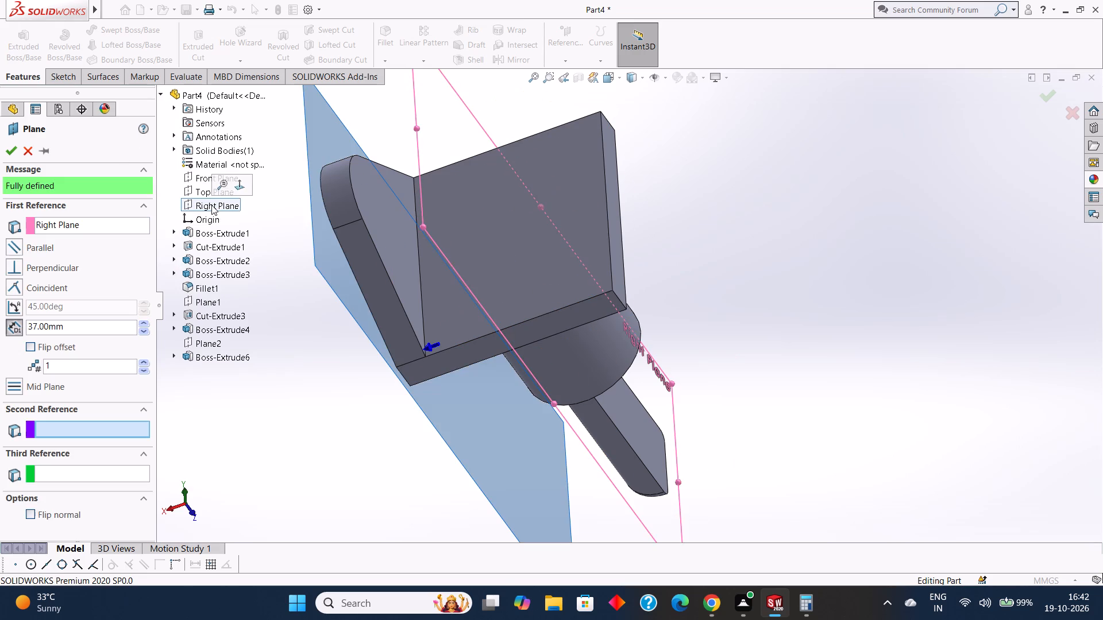
middle_click_drag(273, 335, 293, 268)
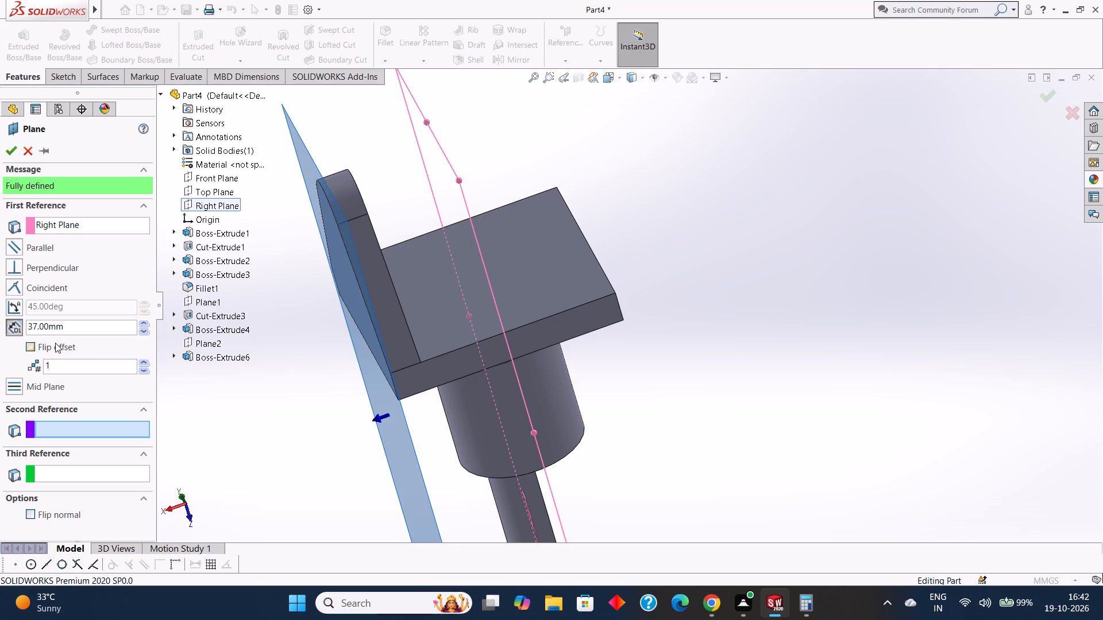
left_click_drag(85, 324, 22, 313)
key("0")
key("Return")
left_click(10, 150)
Start a Mirror feature with the new zero-offset plane, Plane3, as the mirror plane.
scroll(321, 409, "up", 1)
middle_click_drag(335, 399, 334, 371)
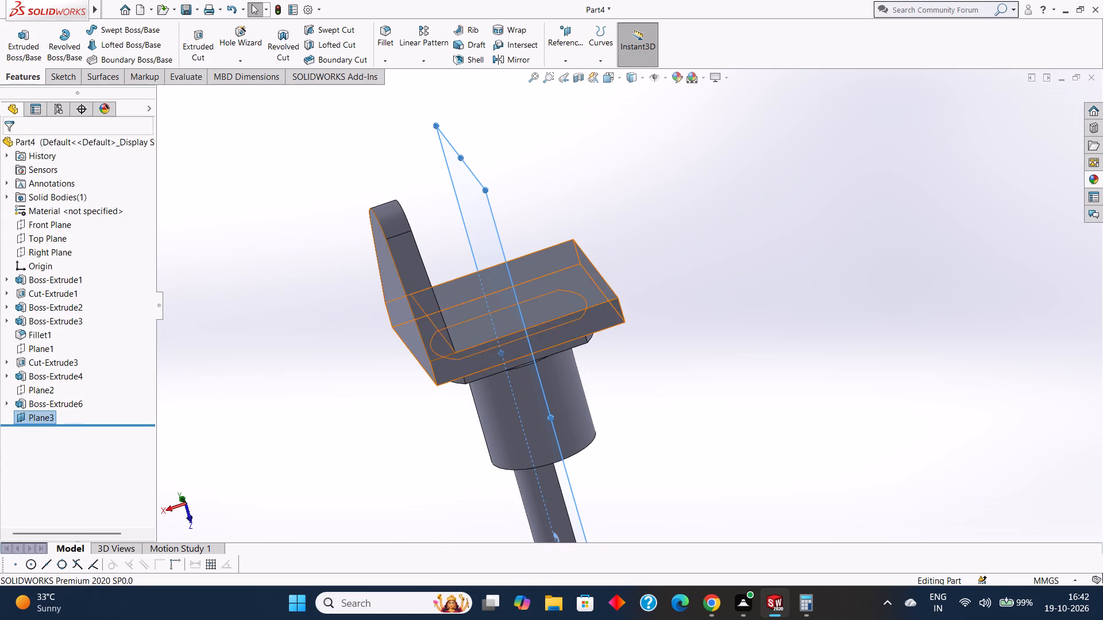
left_click(566, 62)
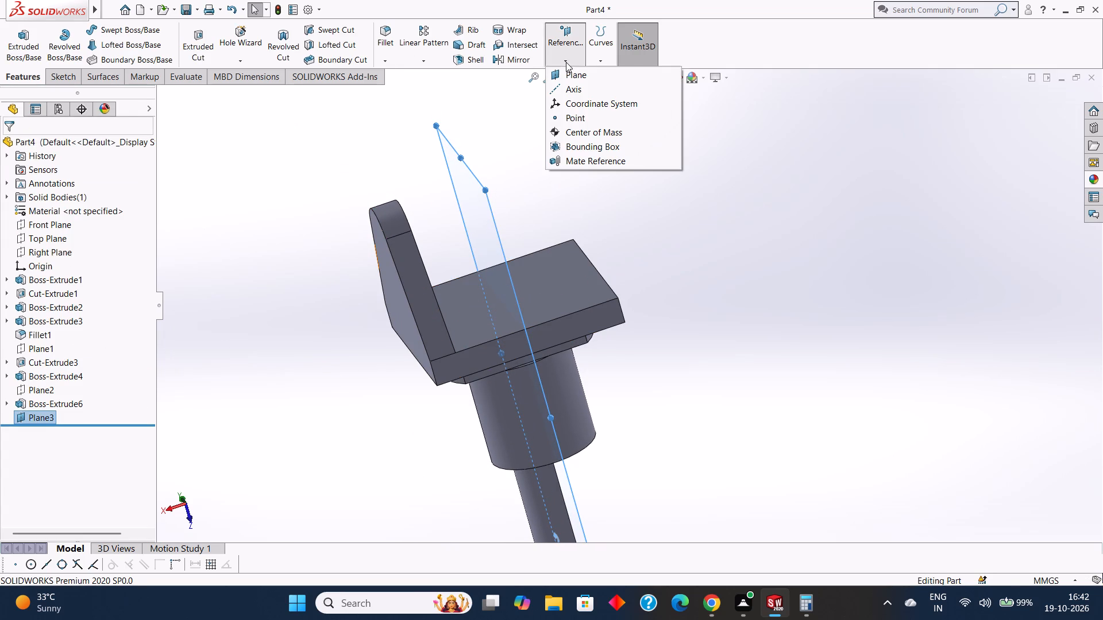
left_click(544, 86)
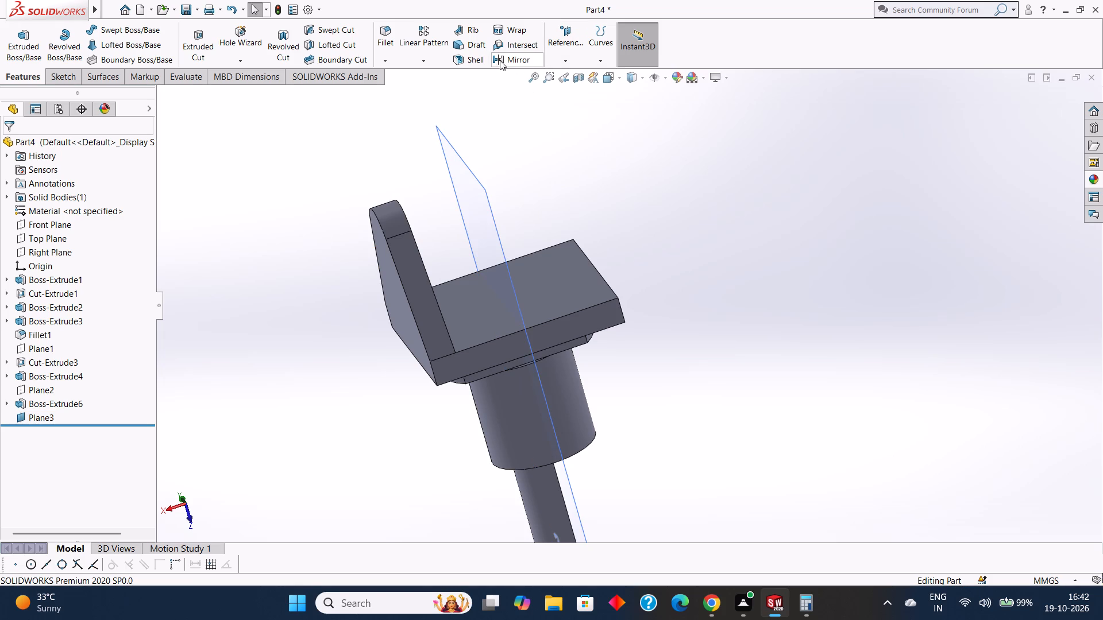
left_click(418, 63)
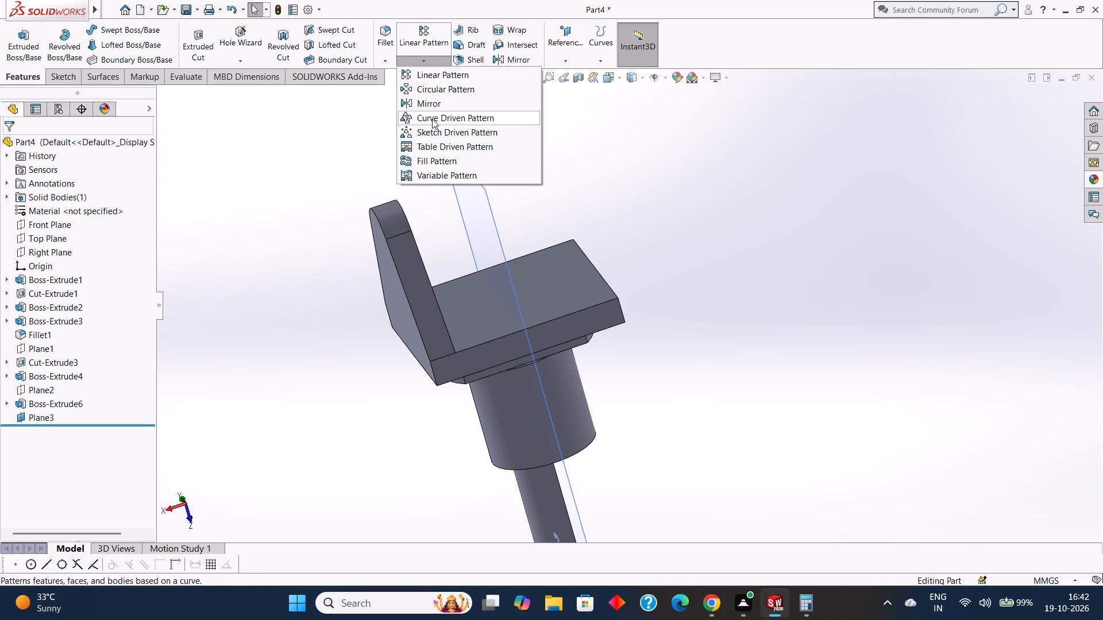
left_click(438, 106)
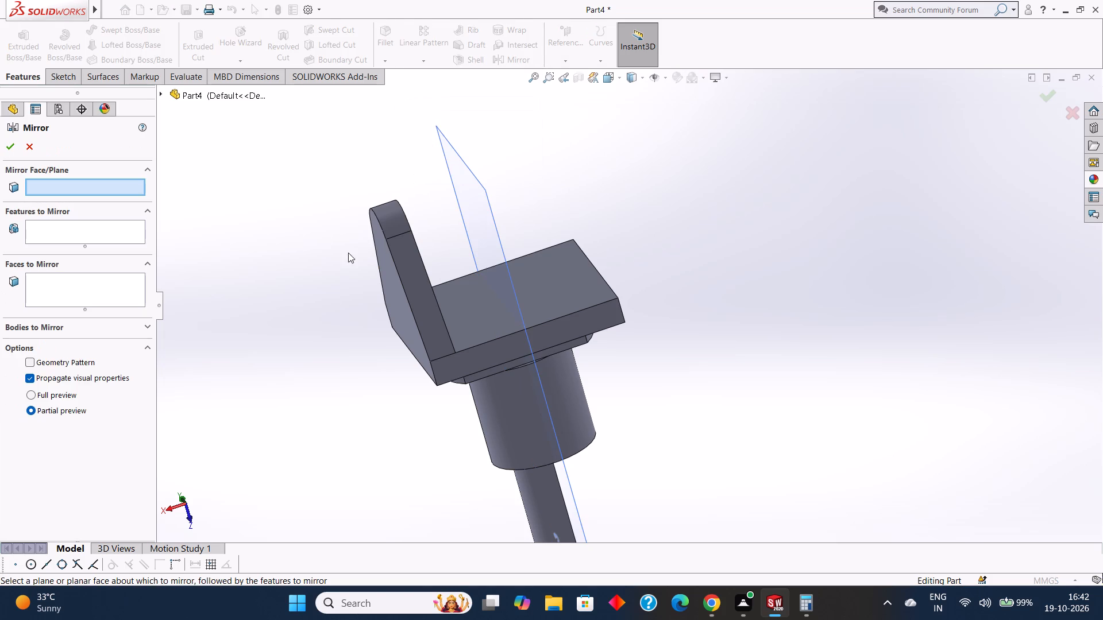
middle_click_drag(238, 238, 262, 233)
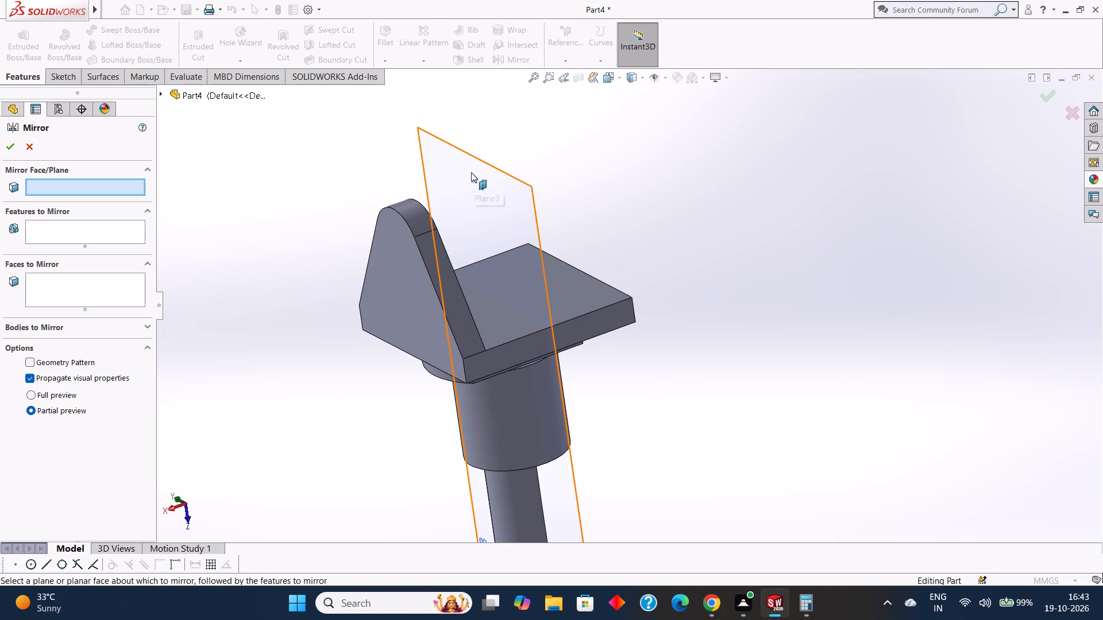
left_click(471, 171)
middle_click_drag(361, 277, 341, 274)
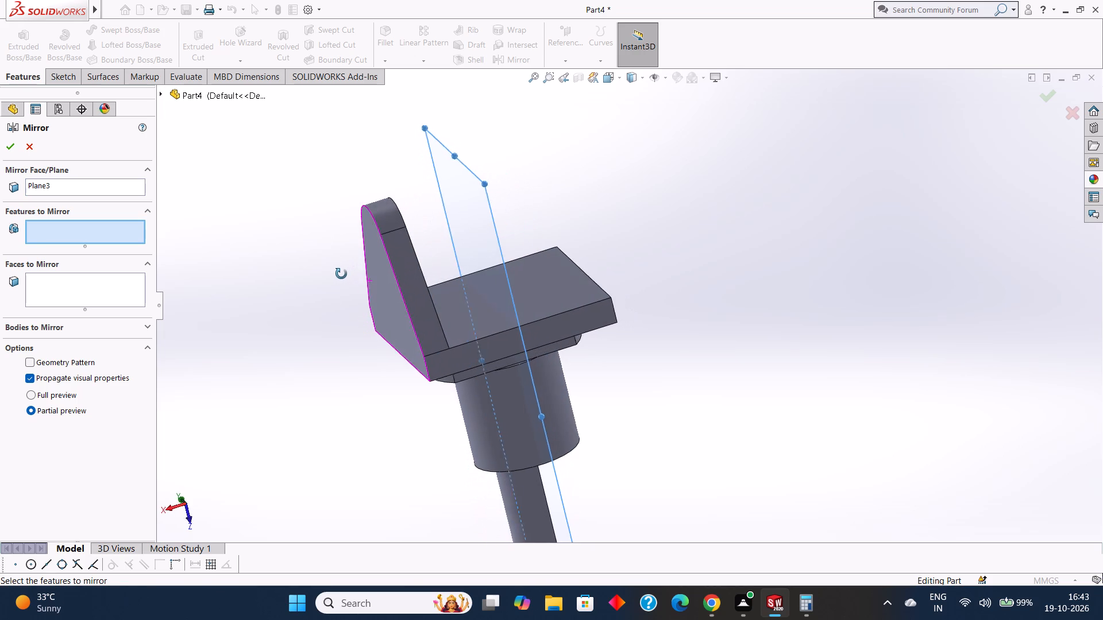
middle_click_drag(341, 274, 336, 273)
scroll(336, 273, "up", 1)
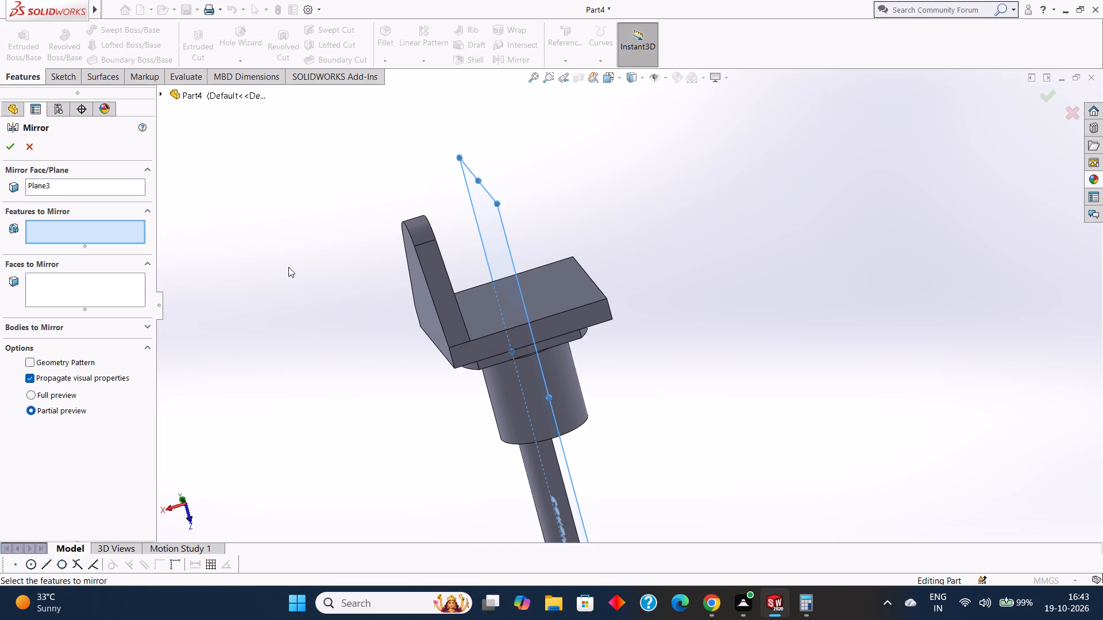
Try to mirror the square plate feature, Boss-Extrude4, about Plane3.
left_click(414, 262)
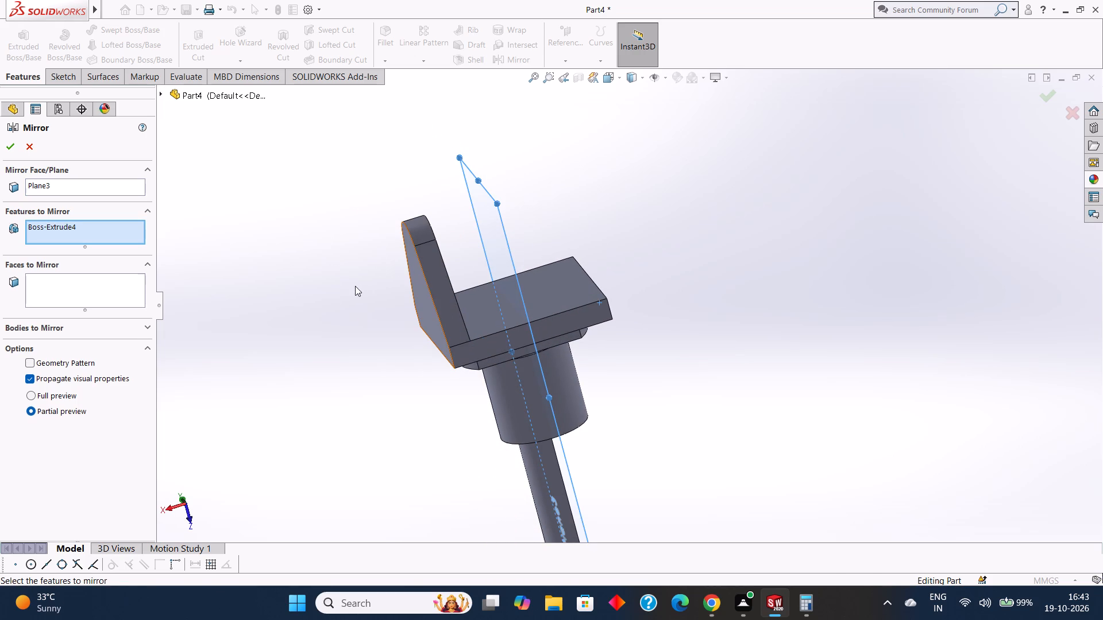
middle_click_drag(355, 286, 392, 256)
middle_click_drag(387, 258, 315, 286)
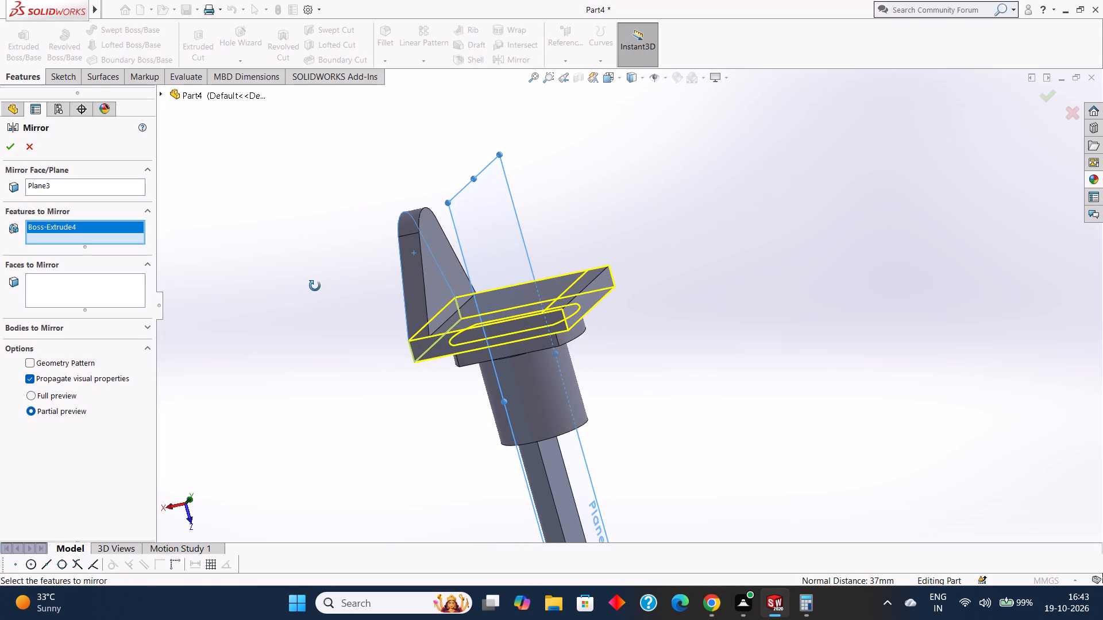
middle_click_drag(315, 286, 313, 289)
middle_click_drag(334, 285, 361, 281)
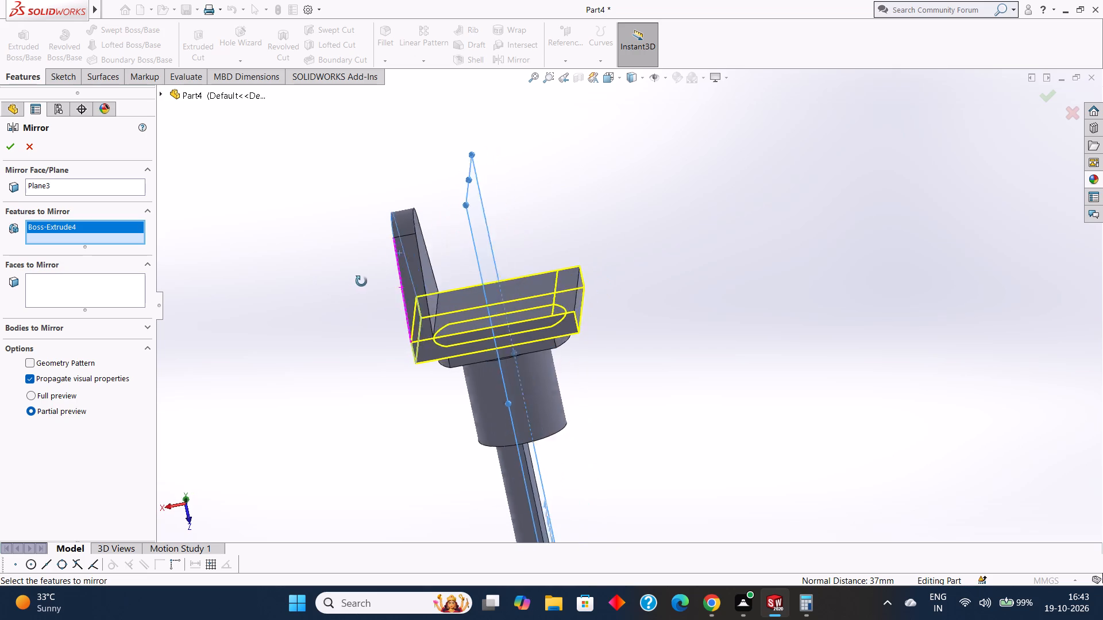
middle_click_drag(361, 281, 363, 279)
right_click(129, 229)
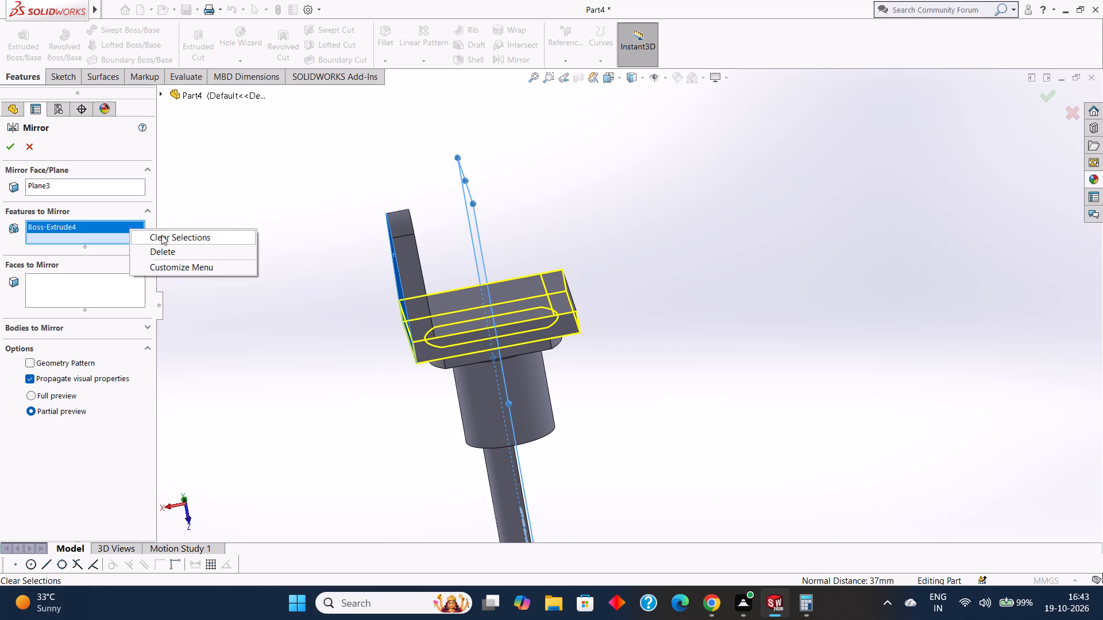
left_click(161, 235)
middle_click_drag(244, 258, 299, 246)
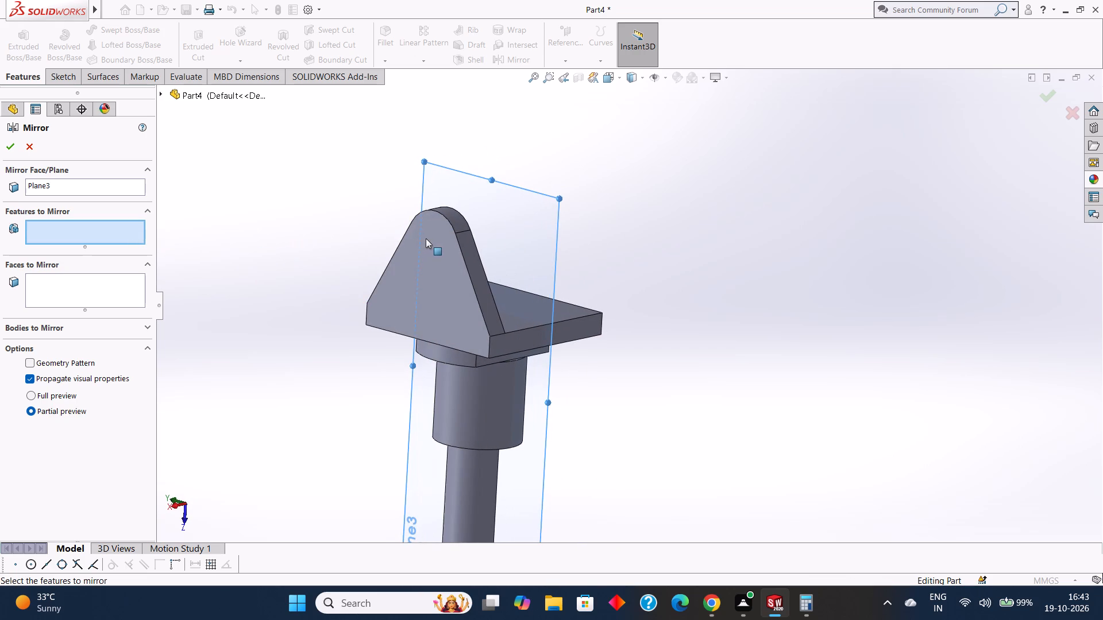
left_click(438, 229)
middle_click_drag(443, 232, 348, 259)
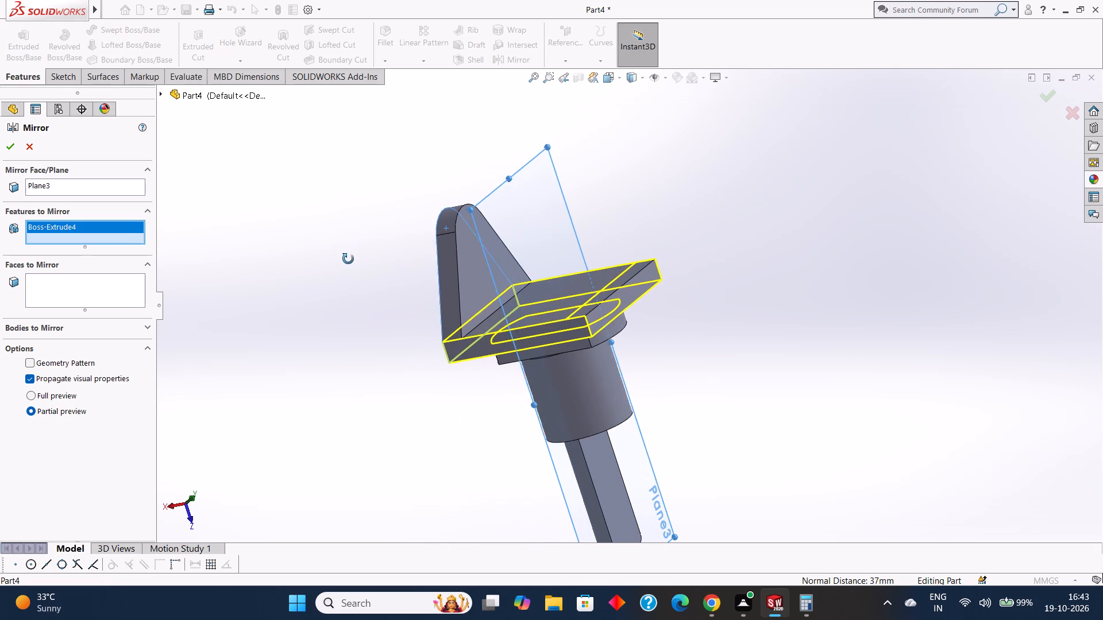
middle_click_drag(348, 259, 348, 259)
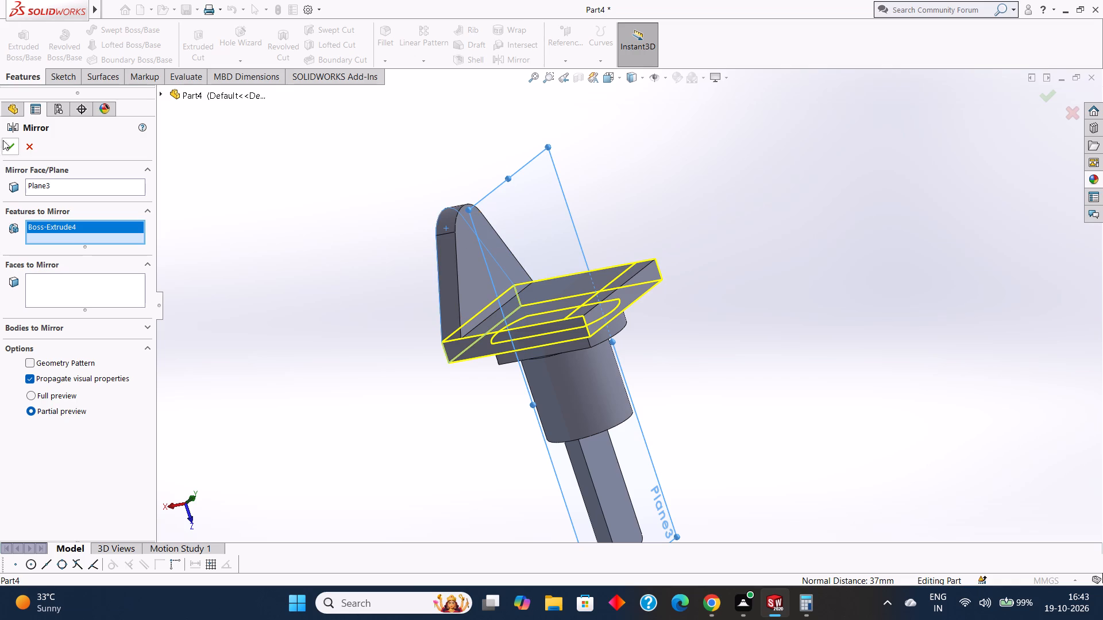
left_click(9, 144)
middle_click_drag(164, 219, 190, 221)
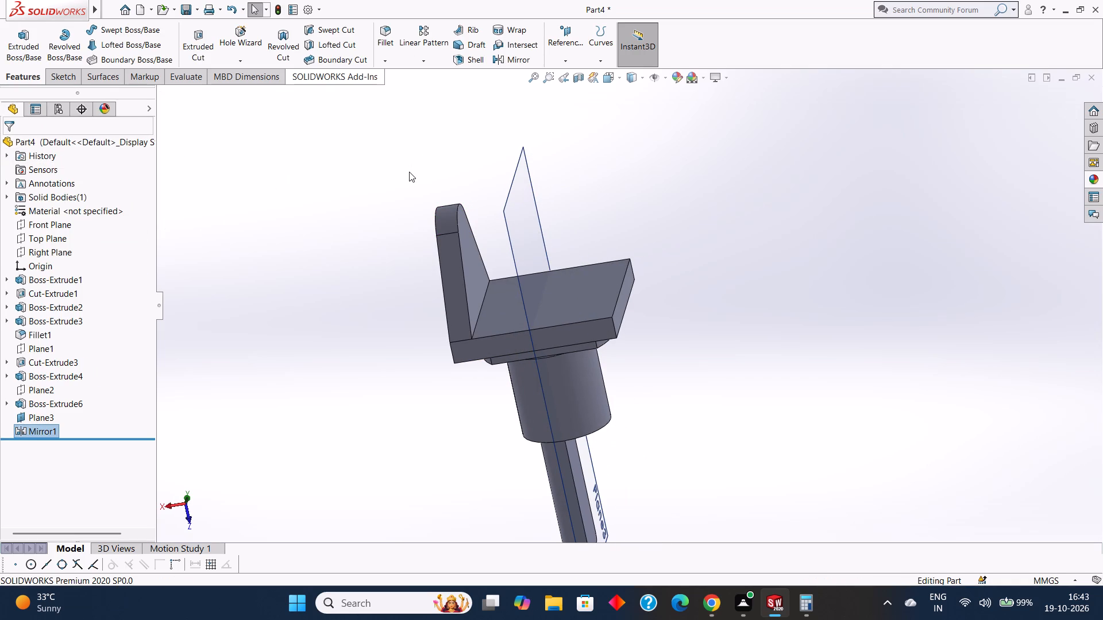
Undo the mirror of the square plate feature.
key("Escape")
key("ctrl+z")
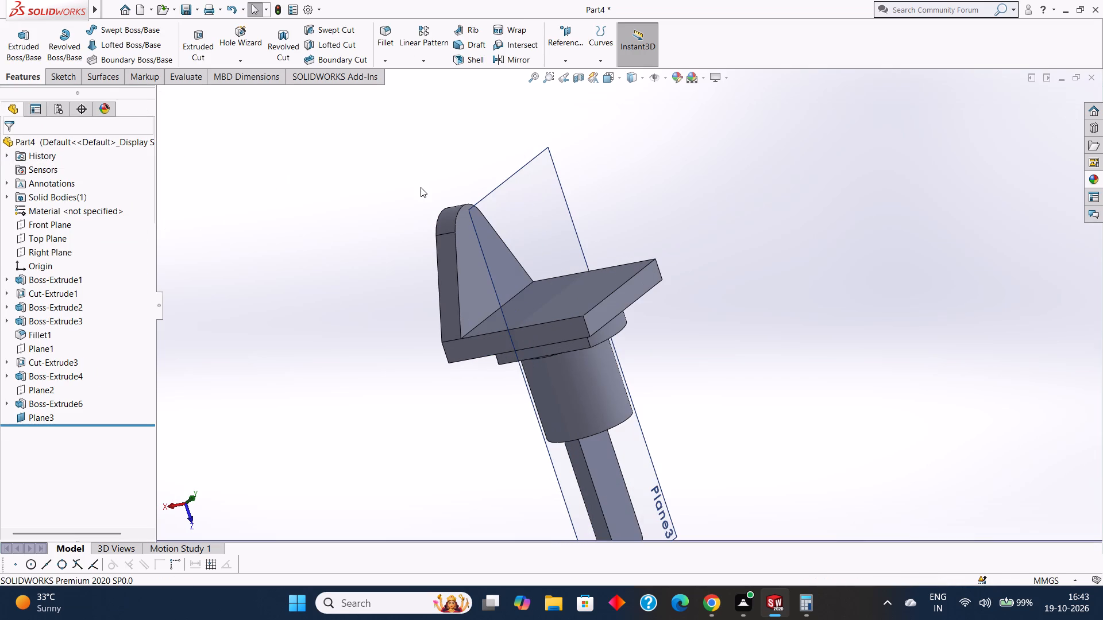
Mirror the rounded, tapered lug feature, Boss-Extrude6, about Plane3 to the opposite side of the square plate.
middle_click_drag(400, 196, 429, 189)
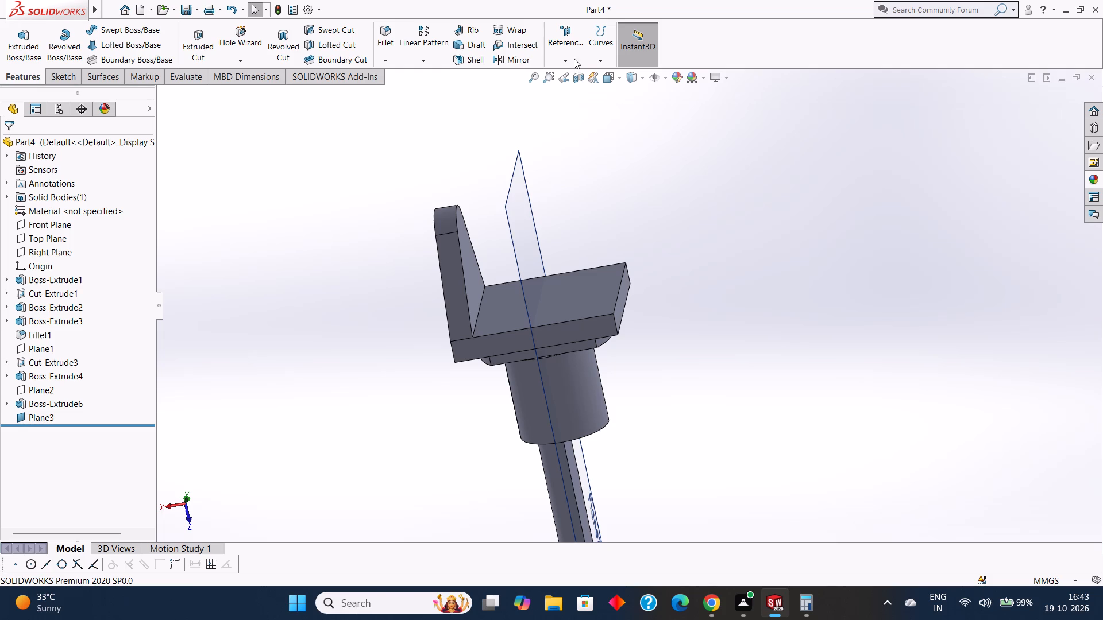
left_click(423, 59)
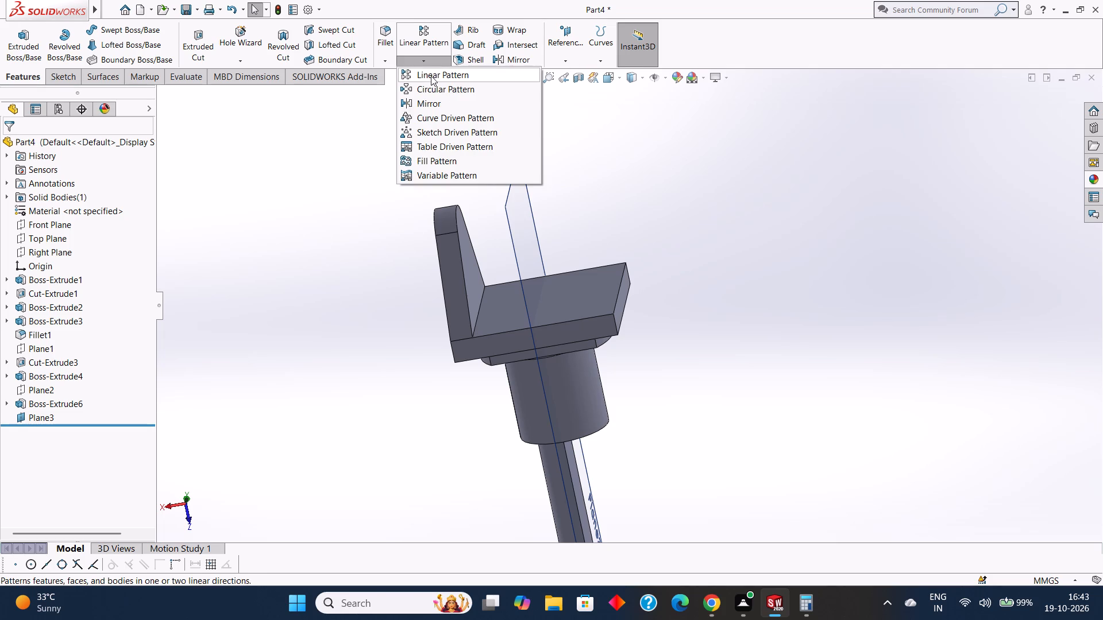
left_click(438, 100)
middle_click_drag(333, 162, 369, 165)
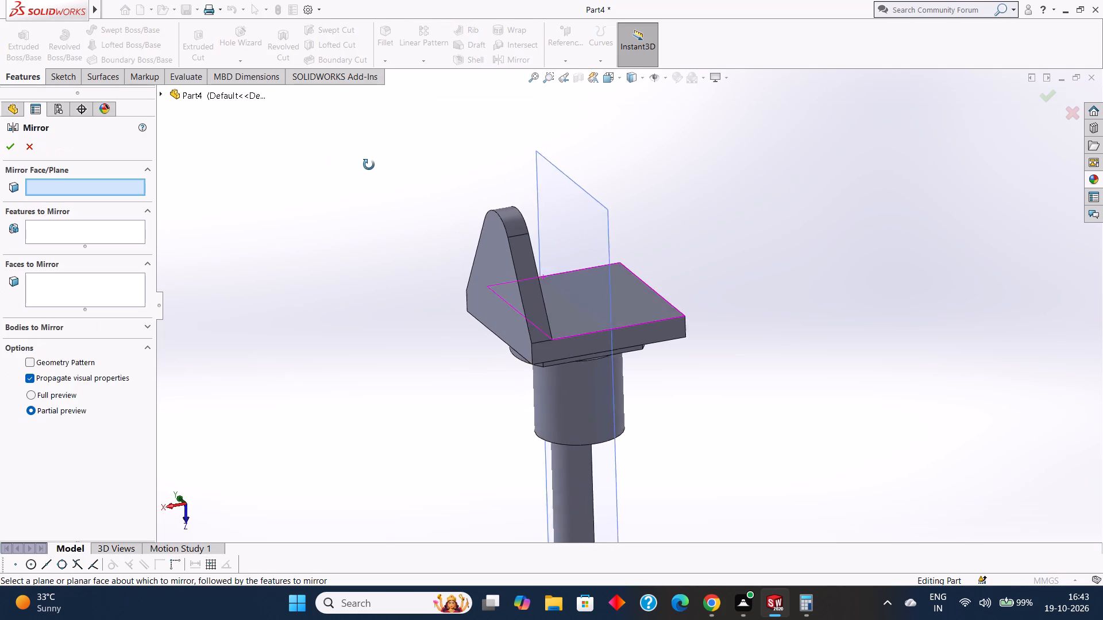
middle_click_drag(369, 165, 382, 160)
left_click(558, 165)
middle_click_drag(408, 170, 407, 170)
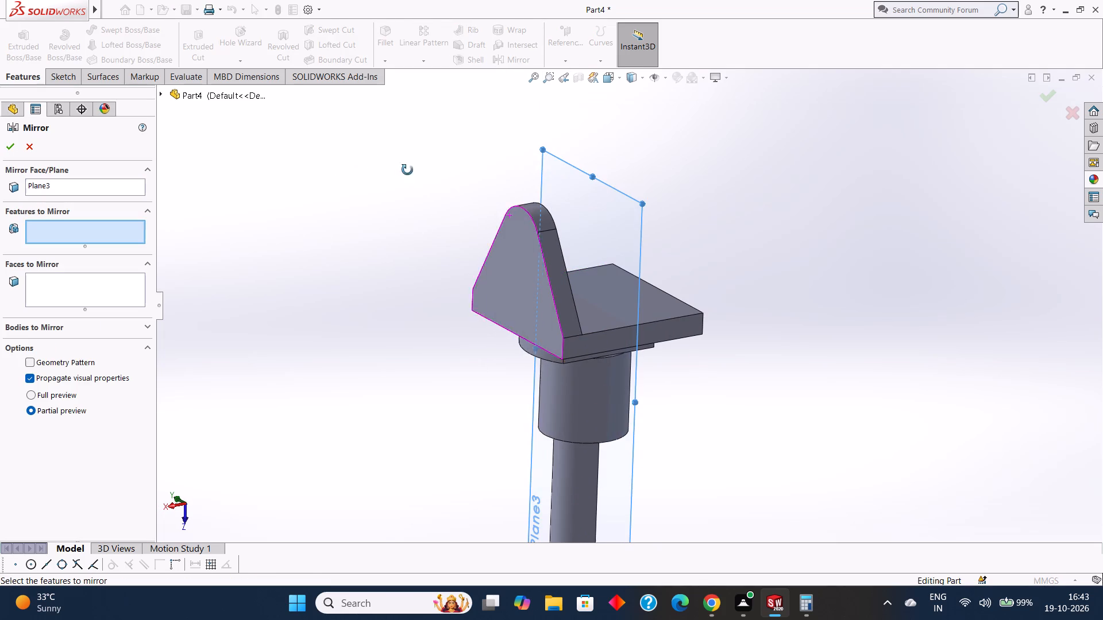
middle_click_drag(407, 170, 385, 205)
left_click(526, 219)
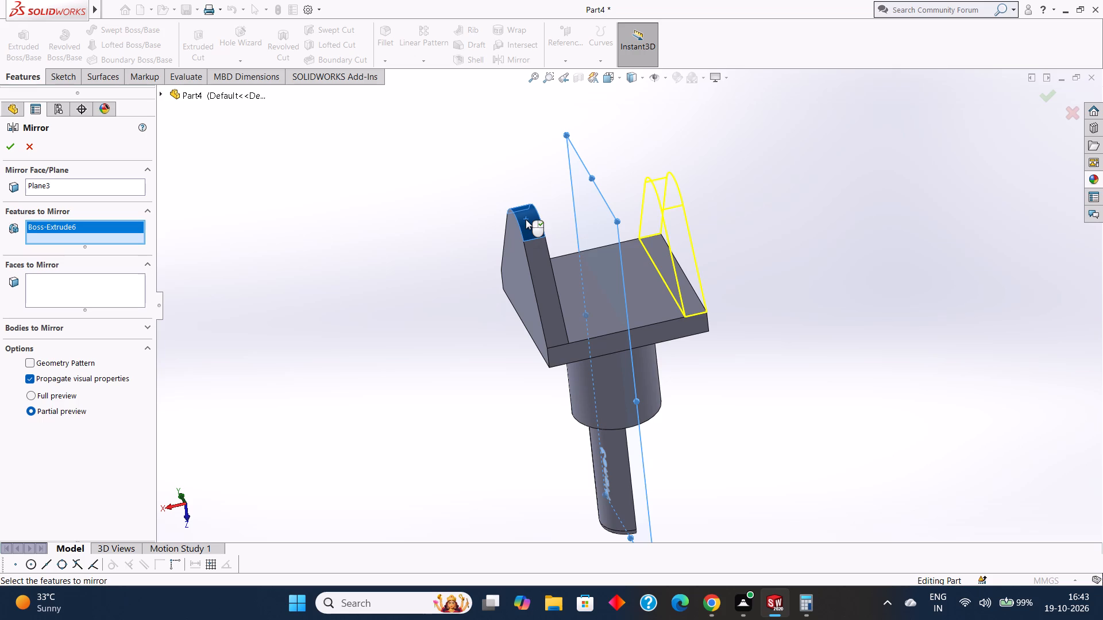
left_click(10, 148)
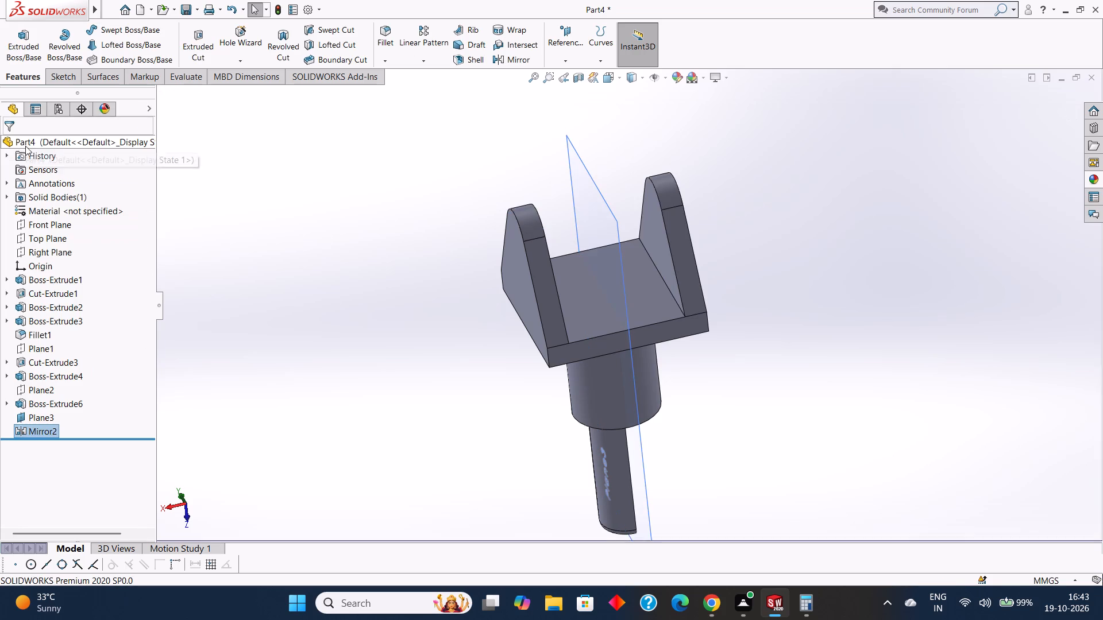
left_click(334, 221)
Hide the mirror plane, Plane3.
middle_click_drag(338, 219, 347, 203)
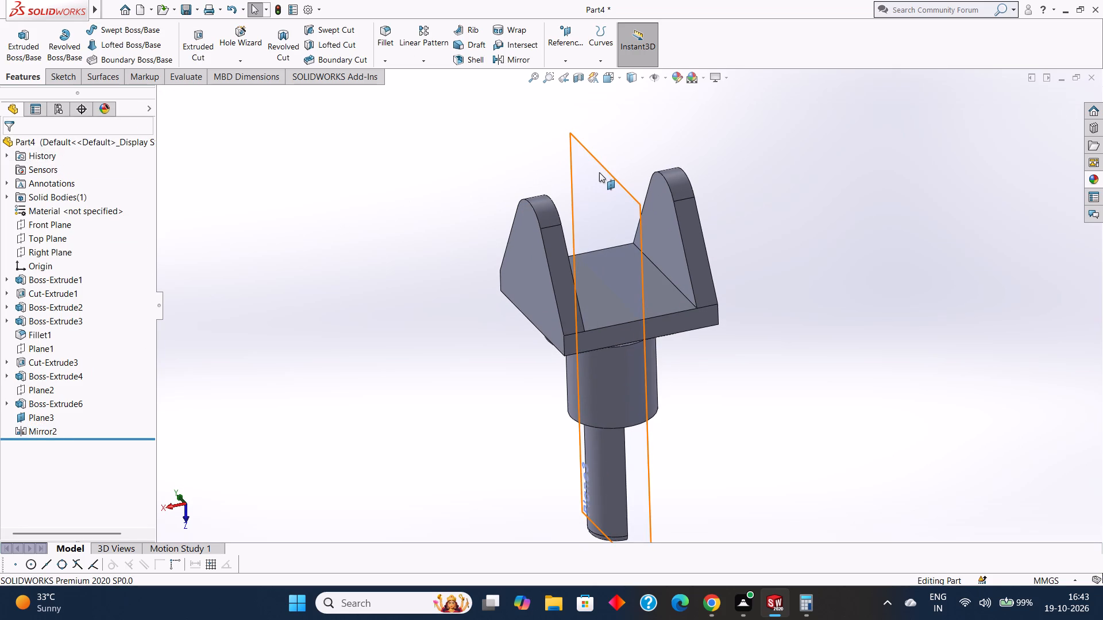
right_click(591, 168)
left_click(631, 153)
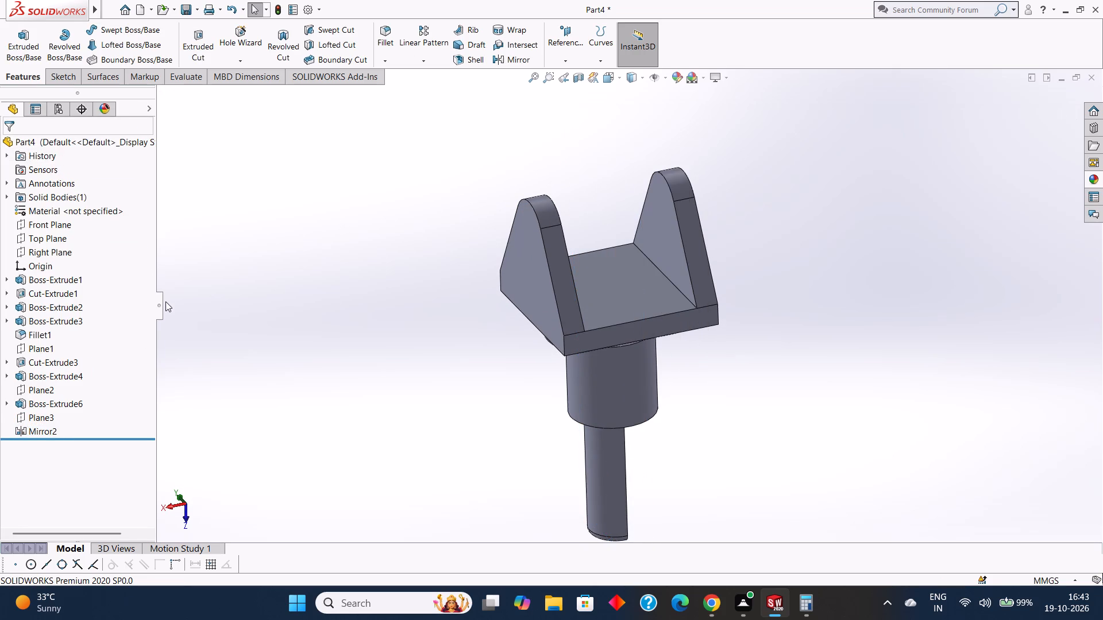
Start a sketch on the lug's flat outer face and draw a 5 mm radius circle concentric with its rounded tip.
middle_click_drag(260, 287, 325, 246)
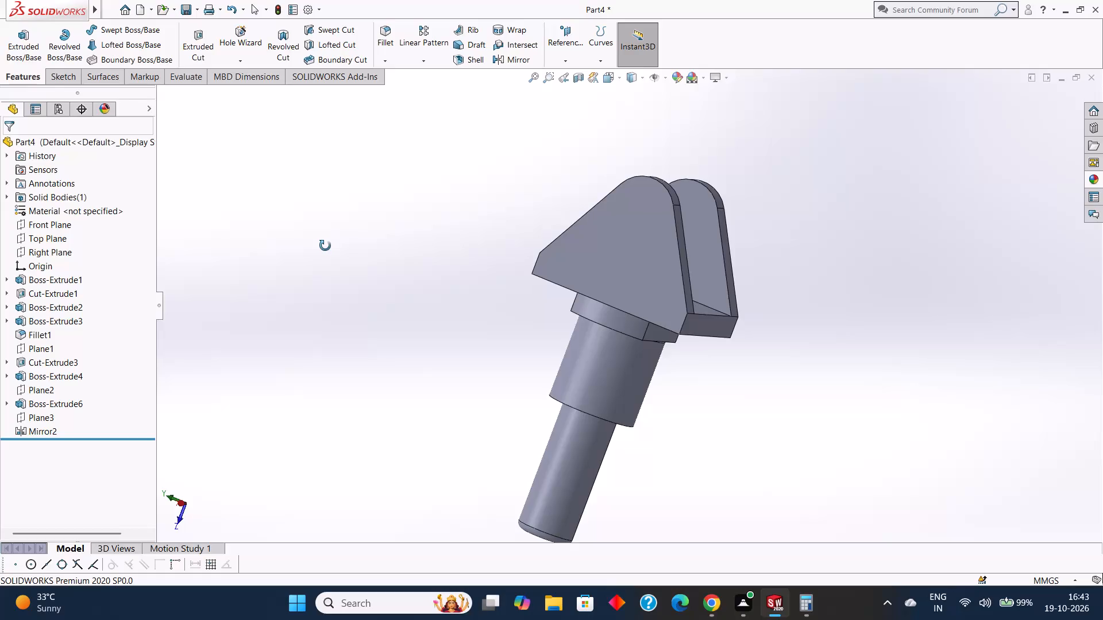
middle_click_drag(325, 246, 325, 248)
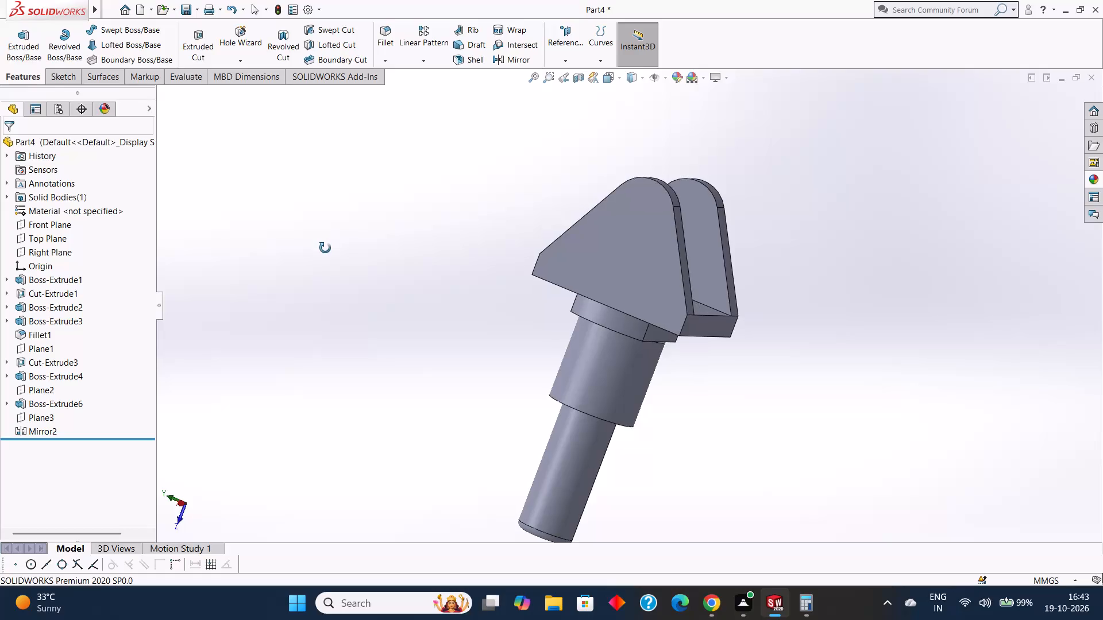
middle_click_drag(325, 248, 323, 241)
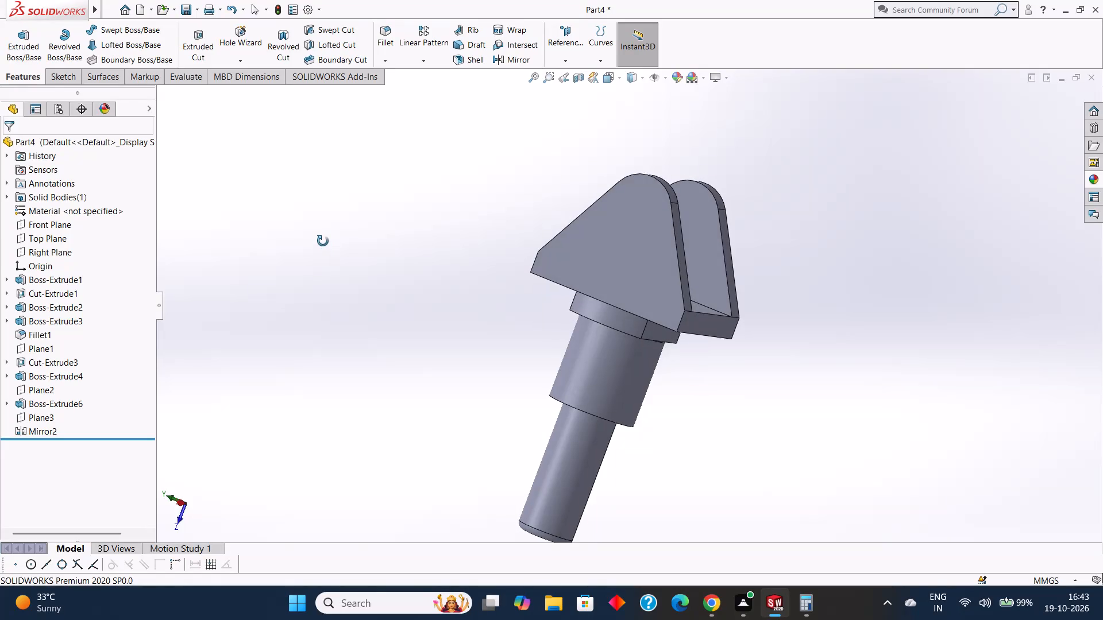
middle_click_drag(323, 241, 346, 252)
left_click(670, 227)
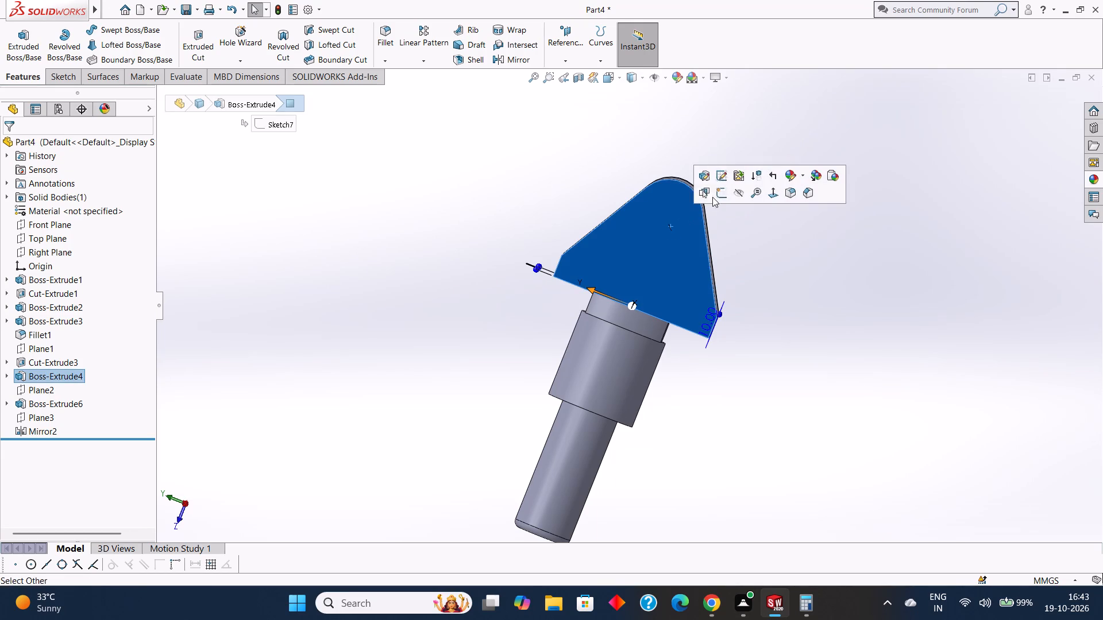
left_click(722, 196)
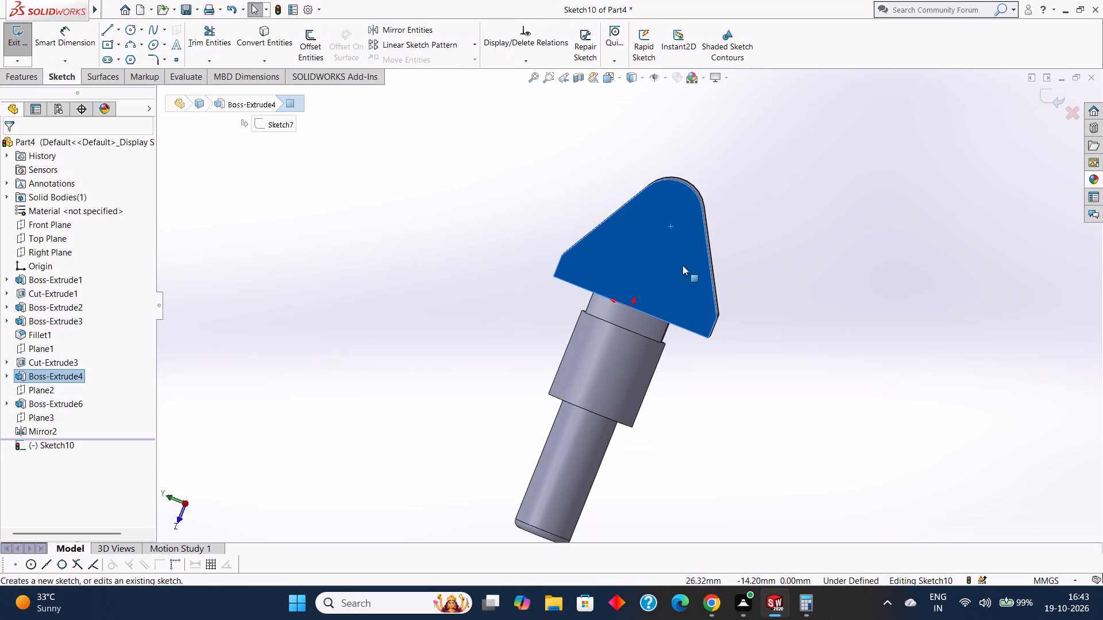
key("ctrl+8")
key("Escape")
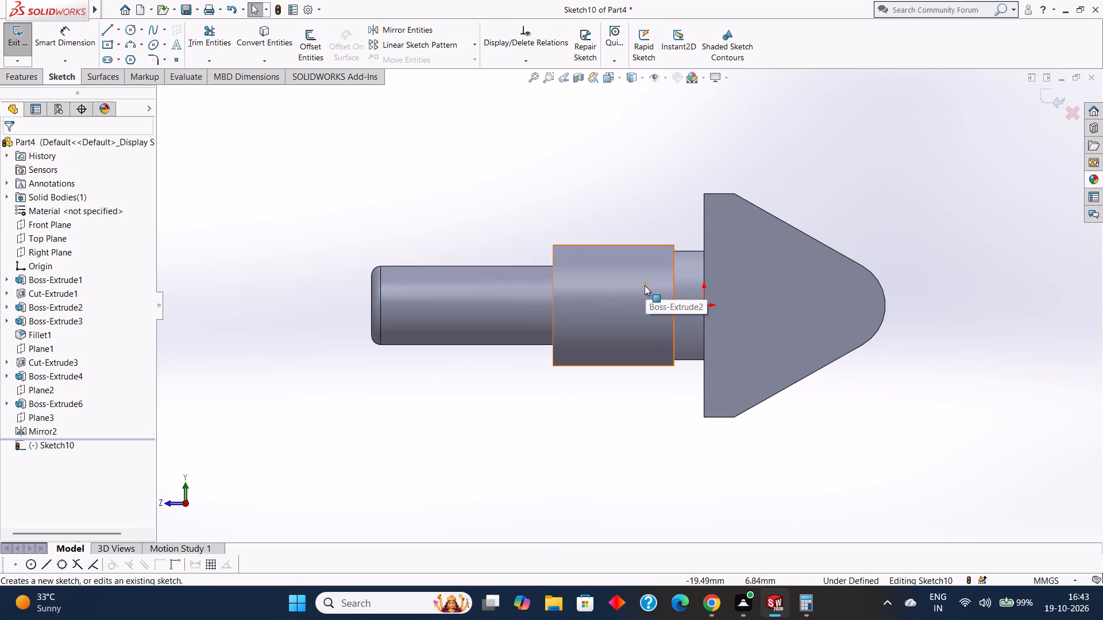
left_click(130, 34)
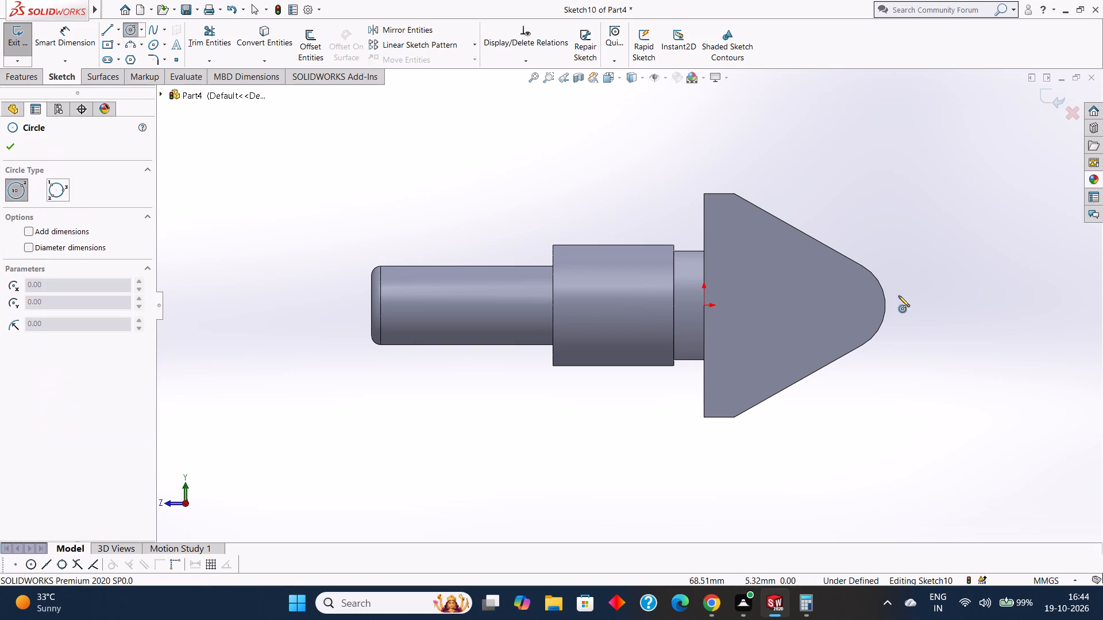
left_click(842, 305)
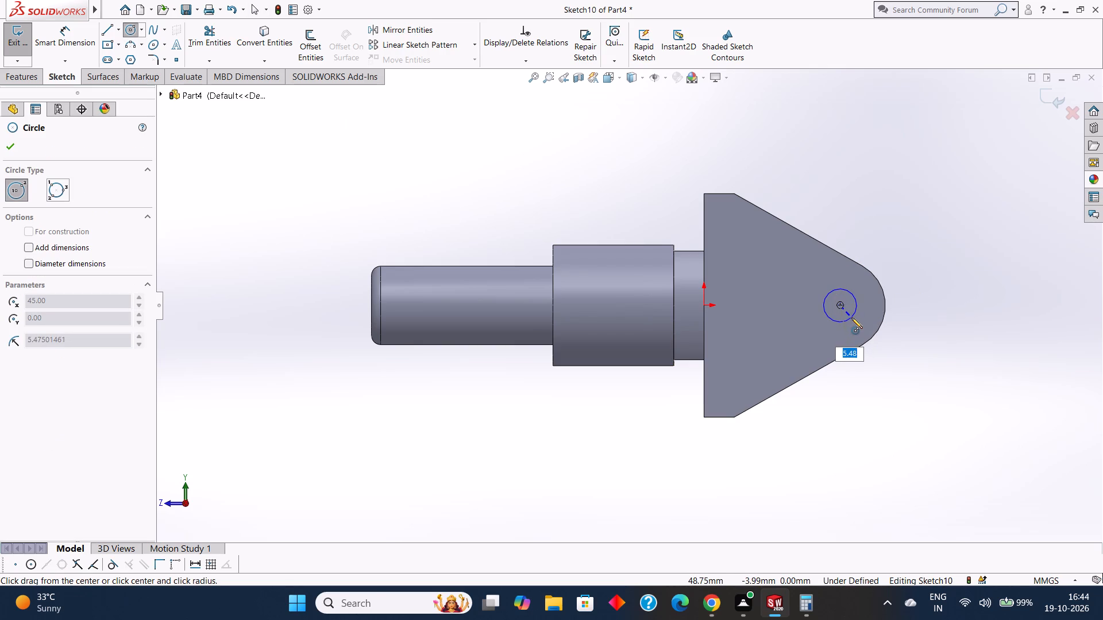
key("5")
key("Return")
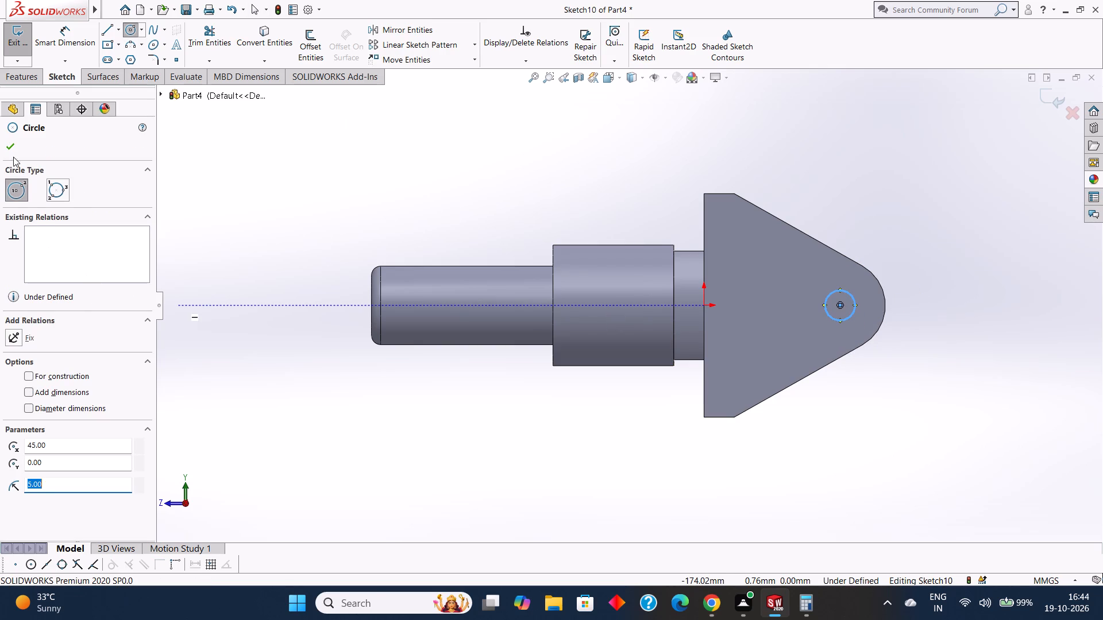
left_click(12, 149)
Dimension the circle's diameter as 10 mm.
left_click(69, 42)
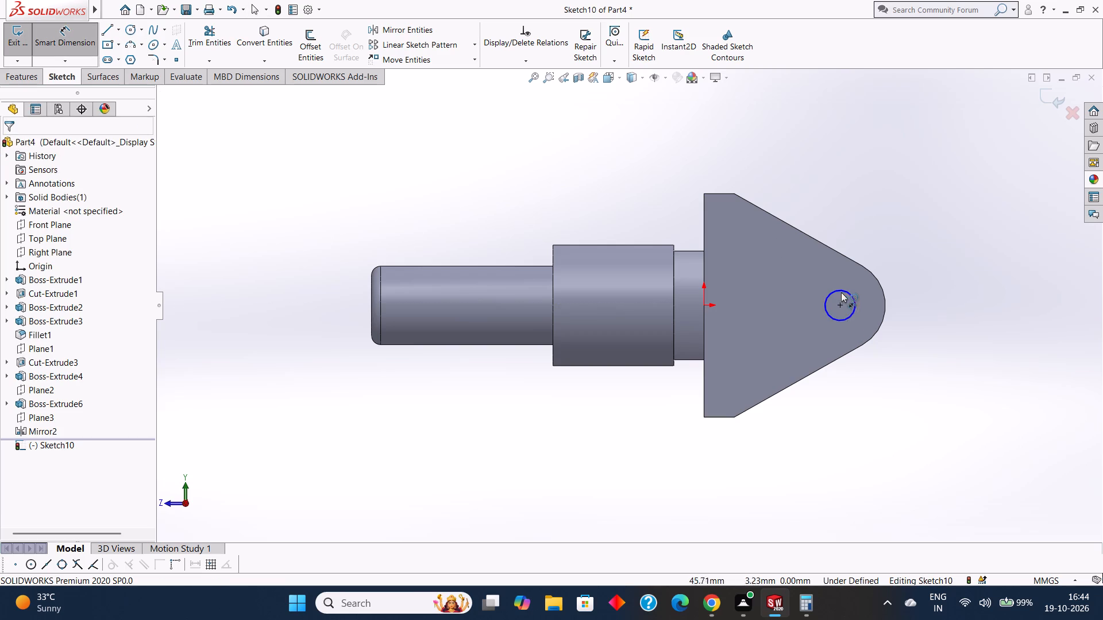
left_click(842, 291)
left_click(841, 202)
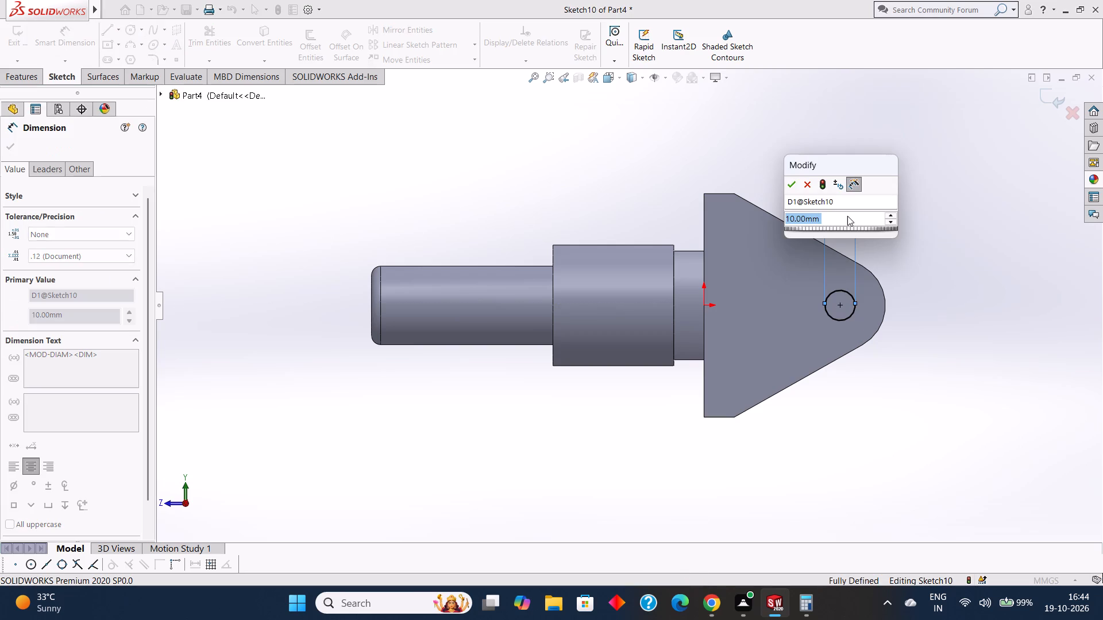
left_click(789, 181)
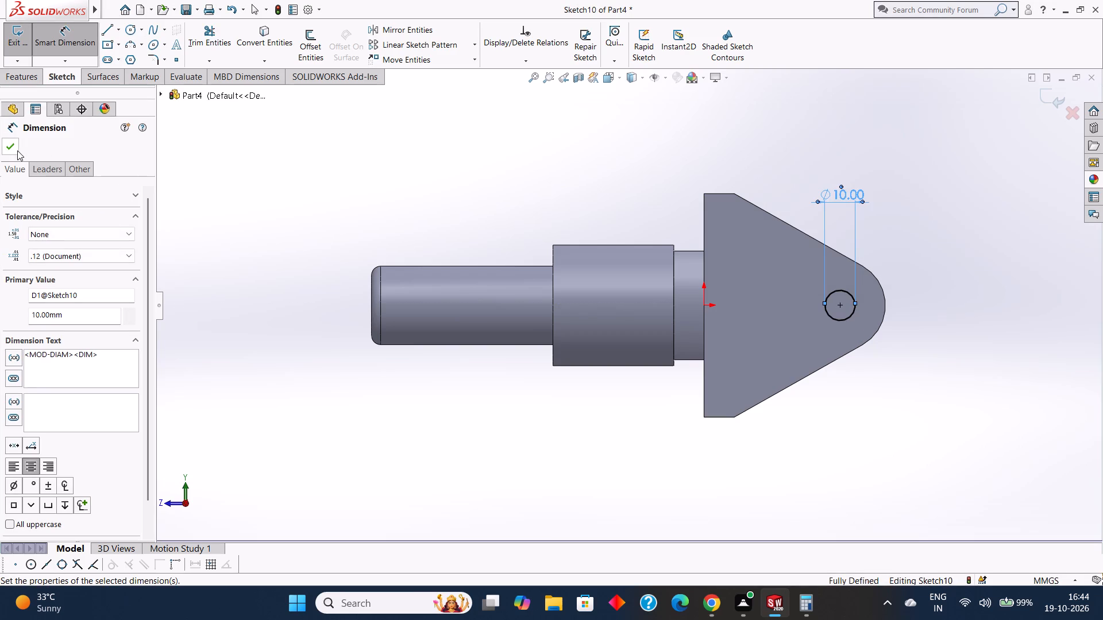
left_click(17, 150)
Cut-extrude the 10 mm circle with the Through All end condition through both lugs.
left_click(33, 82)
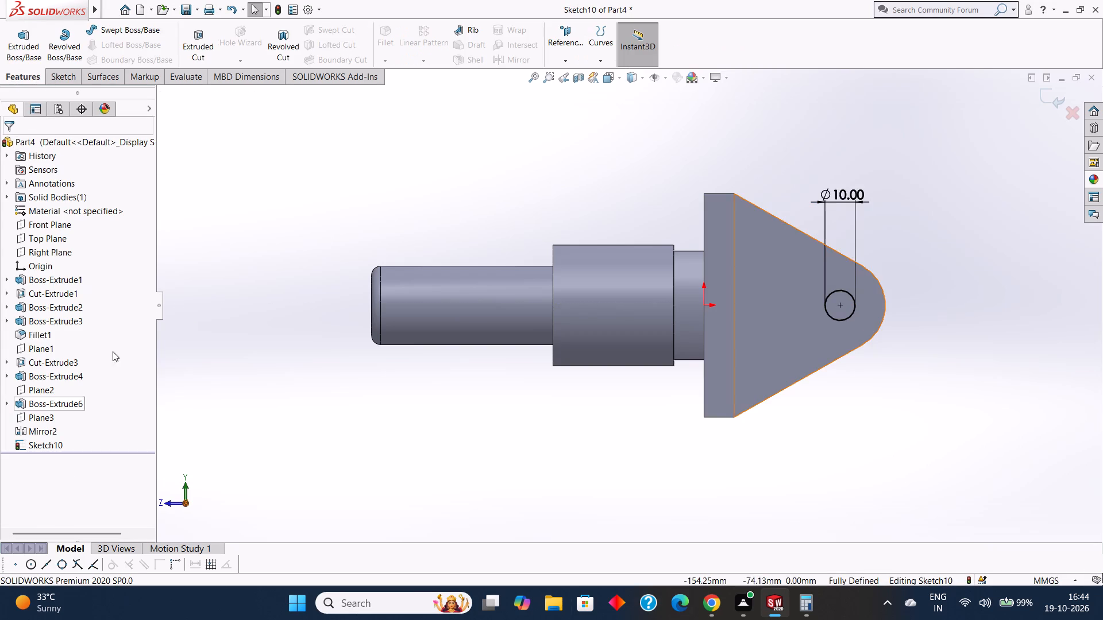
left_click(201, 50)
middle_click_drag(487, 416, 483, 416)
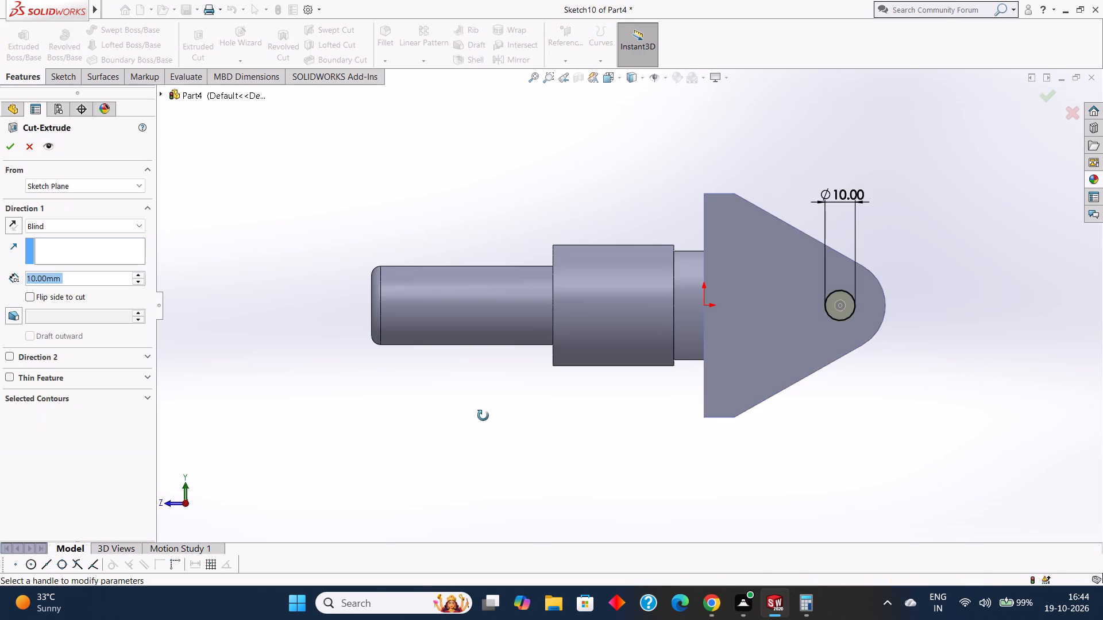
middle_click_drag(483, 416, 402, 414)
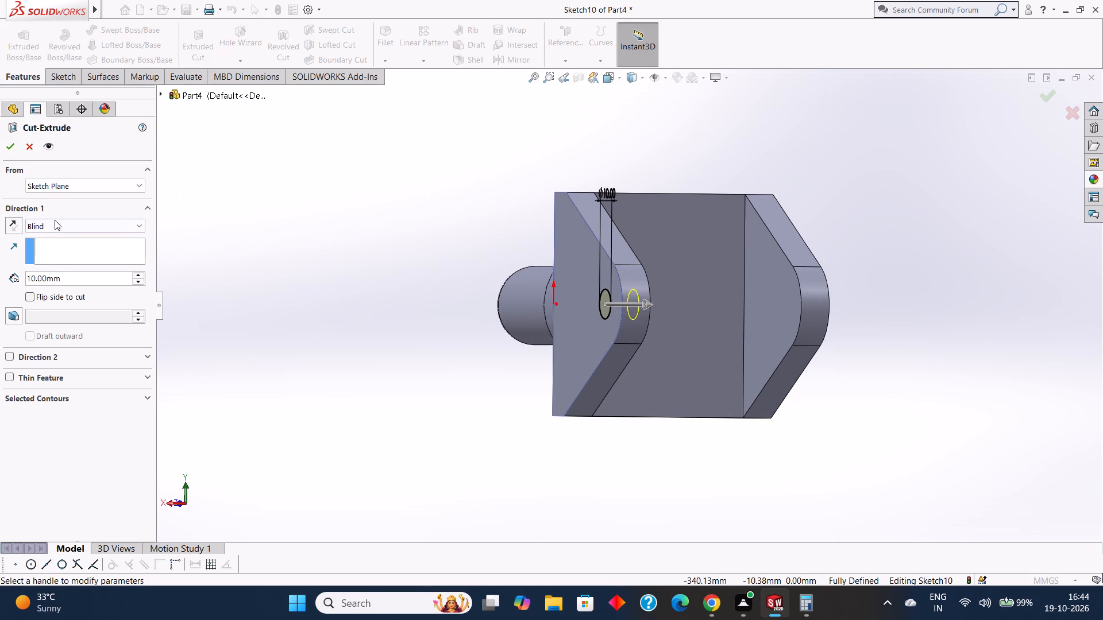
left_click(55, 223)
left_click(55, 243)
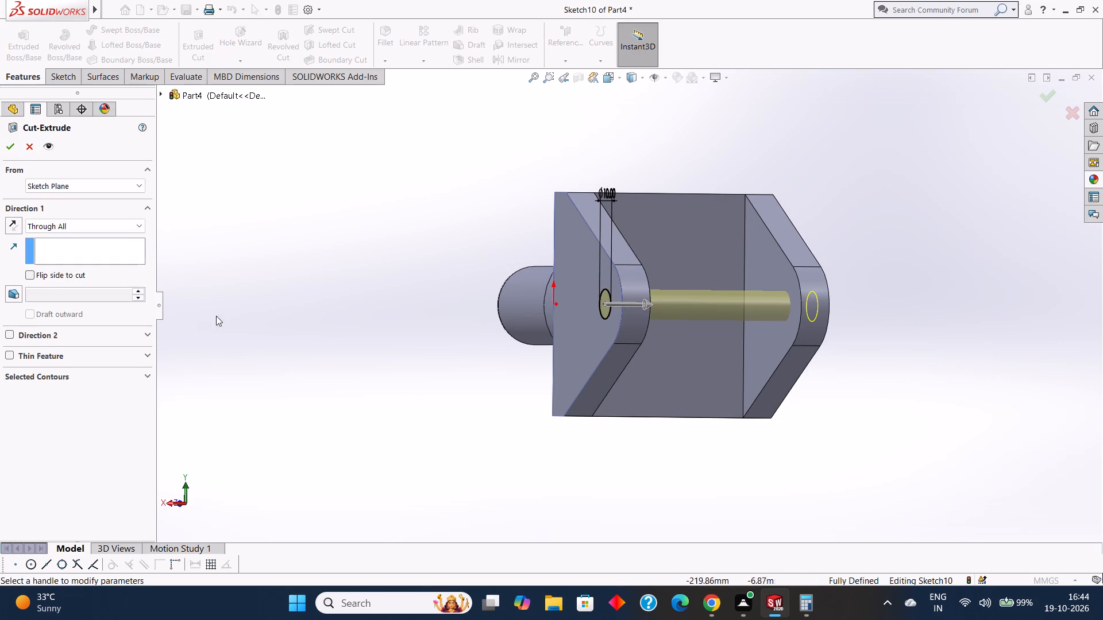
left_click(8, 149)
left_click(340, 294)
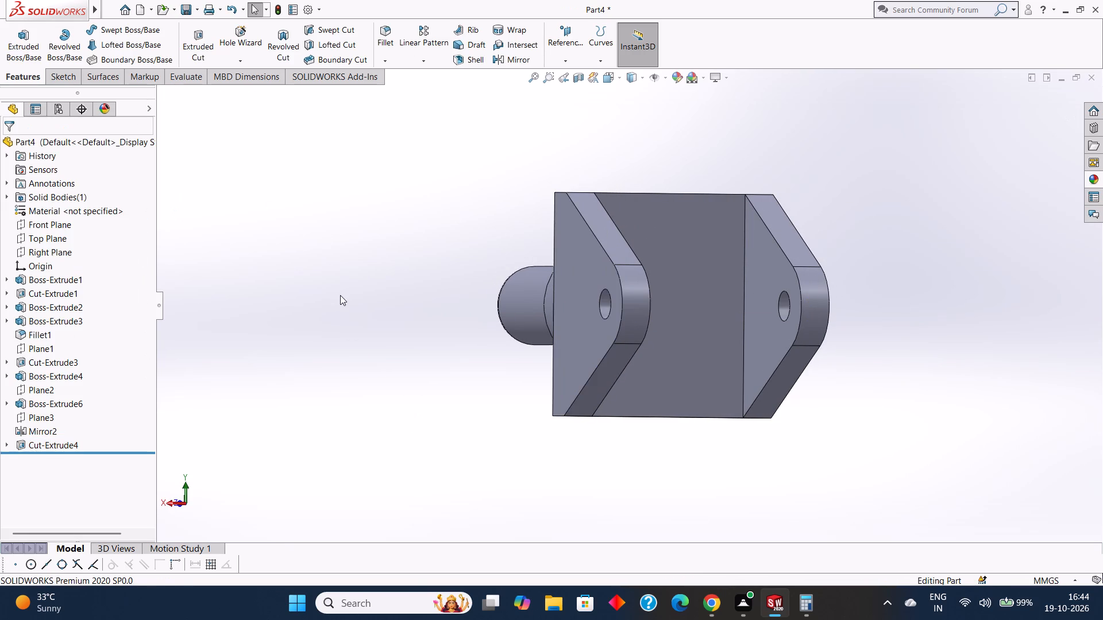
Apply the solid Green appearance to the whole part.
middle_click_drag(340, 295, 433, 351)
scroll(433, 350, "up", 3)
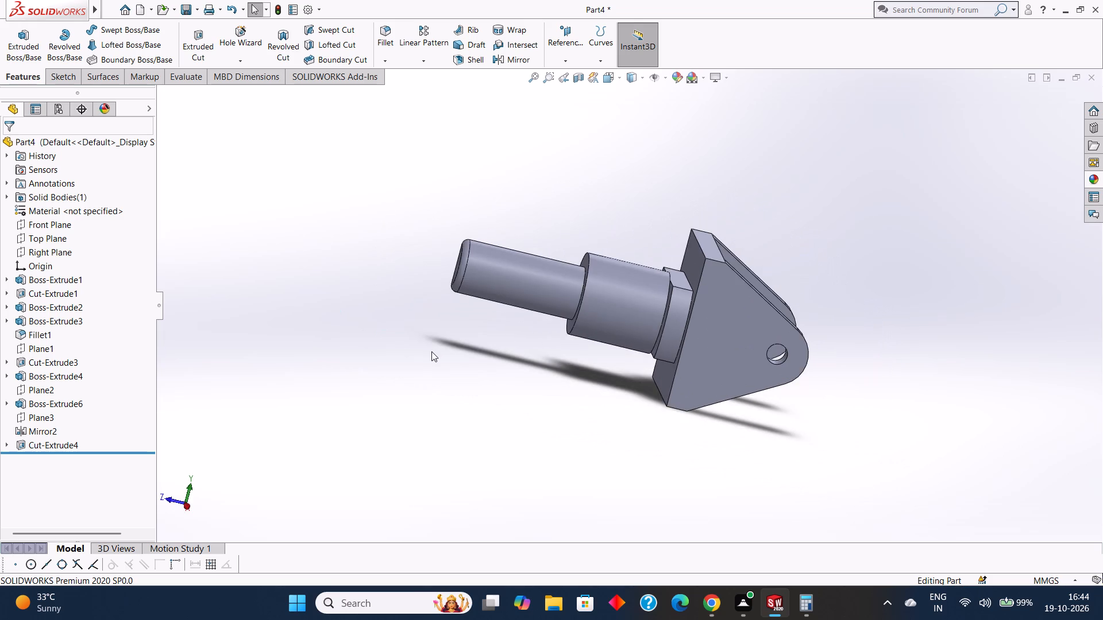
middle_click_drag(431, 345, 458, 395)
scroll(458, 395, "up", 1)
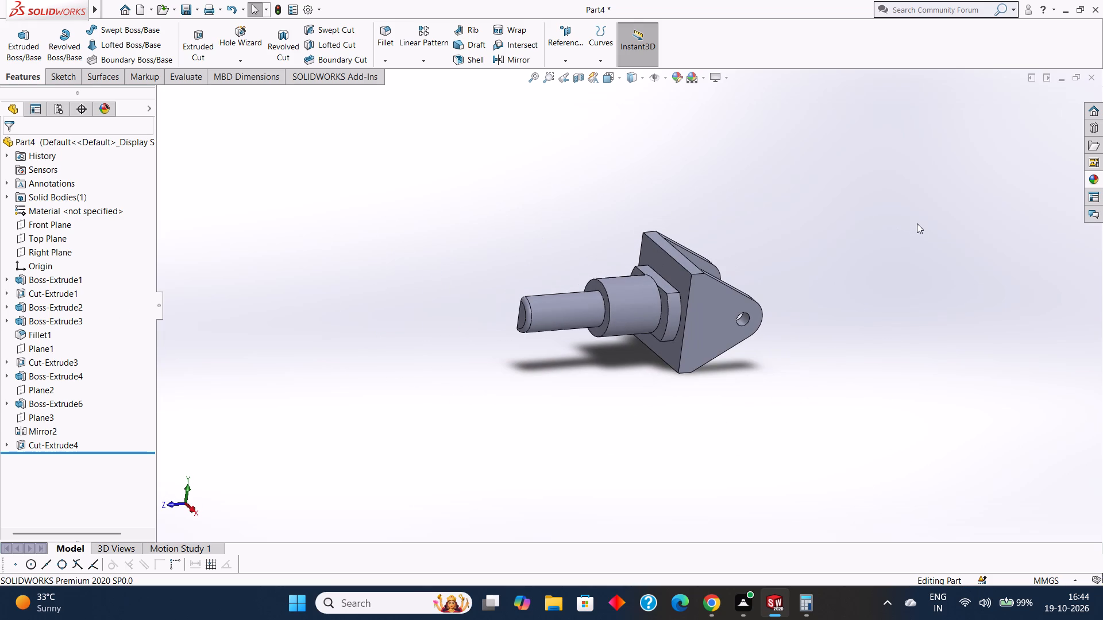
left_click(1090, 179)
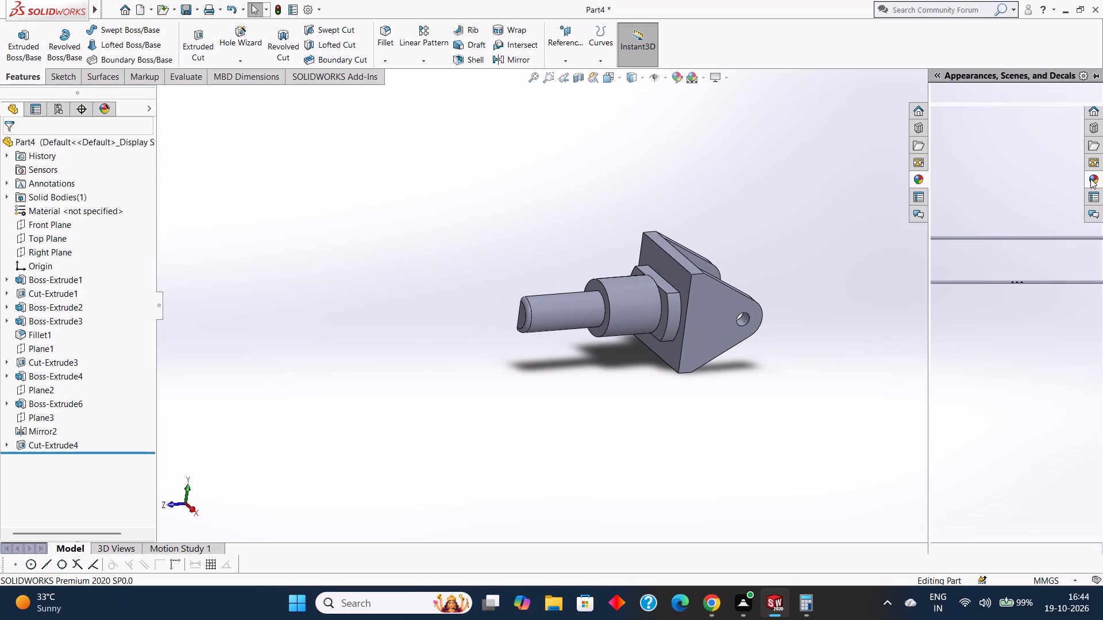
left_click(997, 373)
left_click_drag(997, 373, 988, 372)
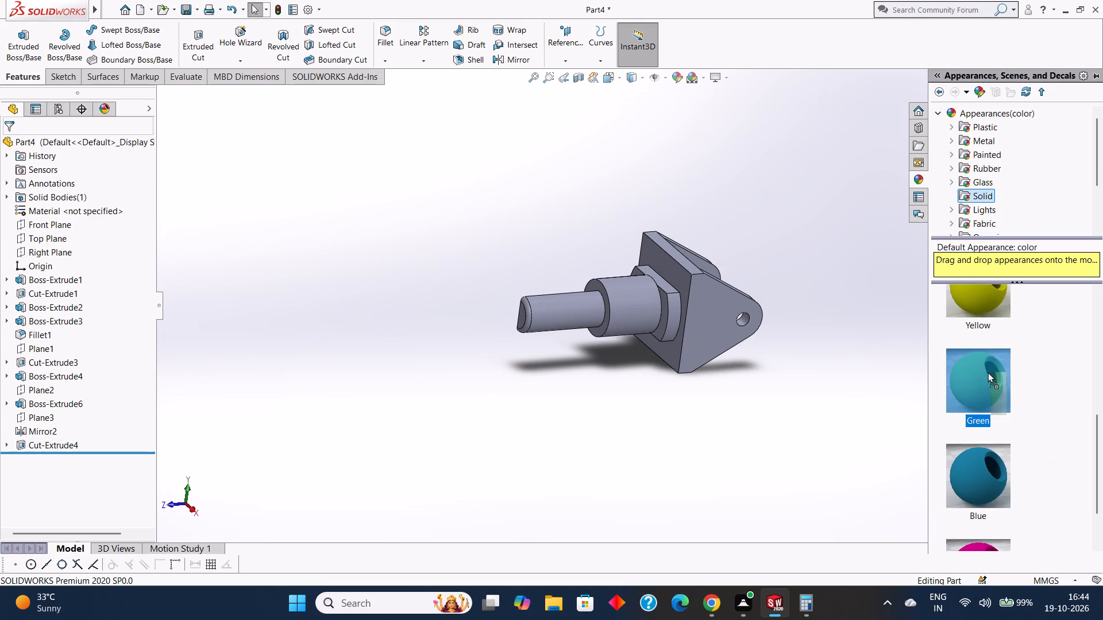
left_click_drag(988, 372, 766, 306)
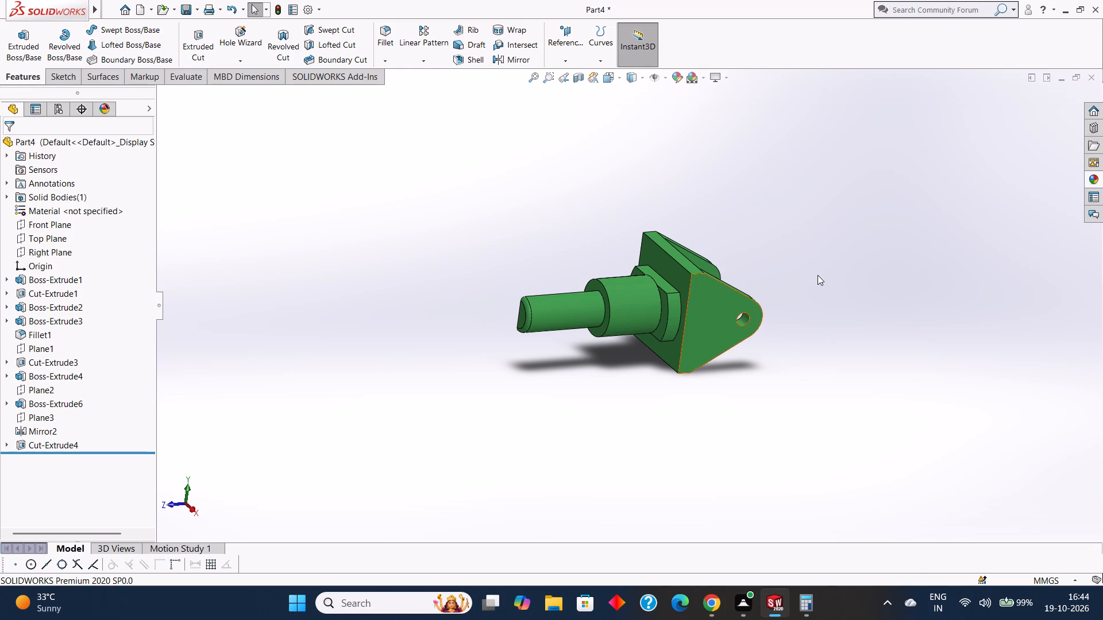
middle_click_drag(820, 275, 786, 237)
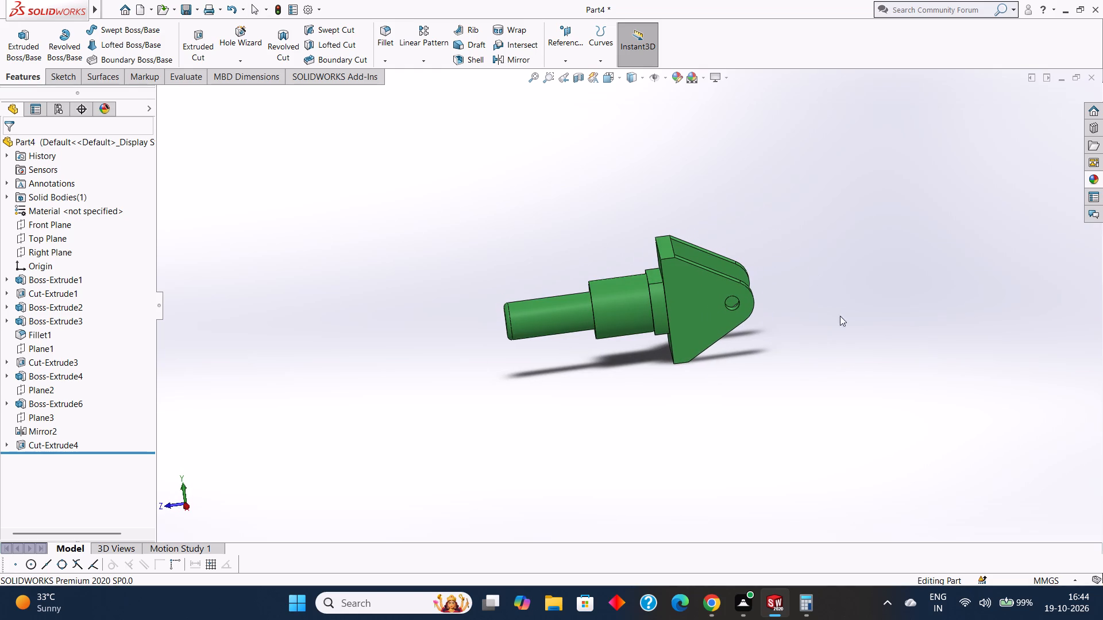
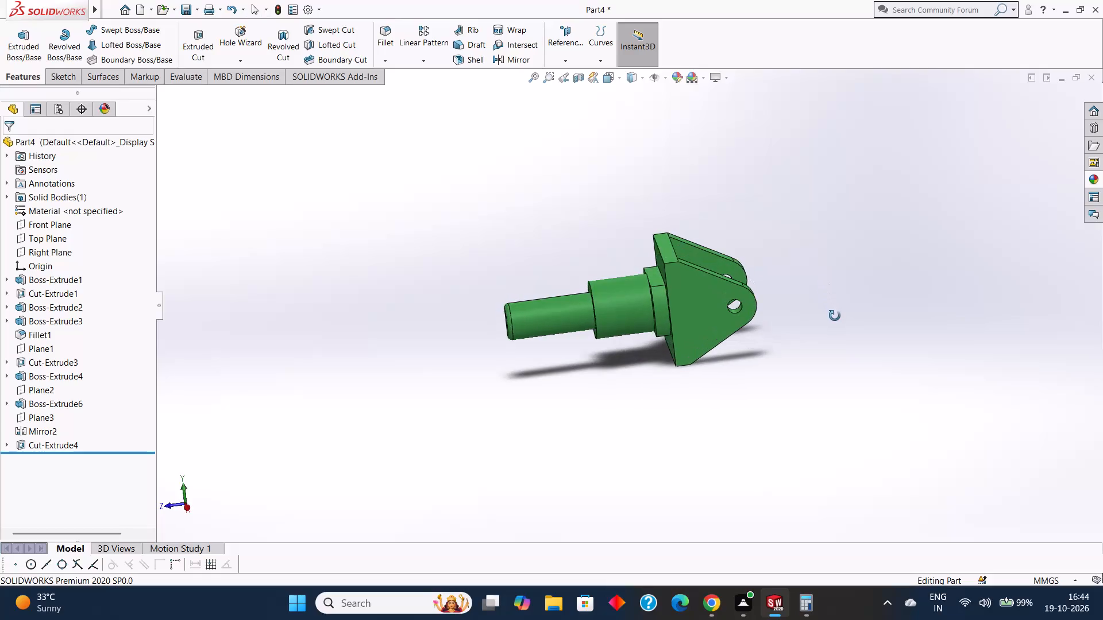
Save the part as "shaft support bracket" in the tryfuji folder in SOLIDWORKS Part format.
middle_click_drag(835, 247, 569, 255)
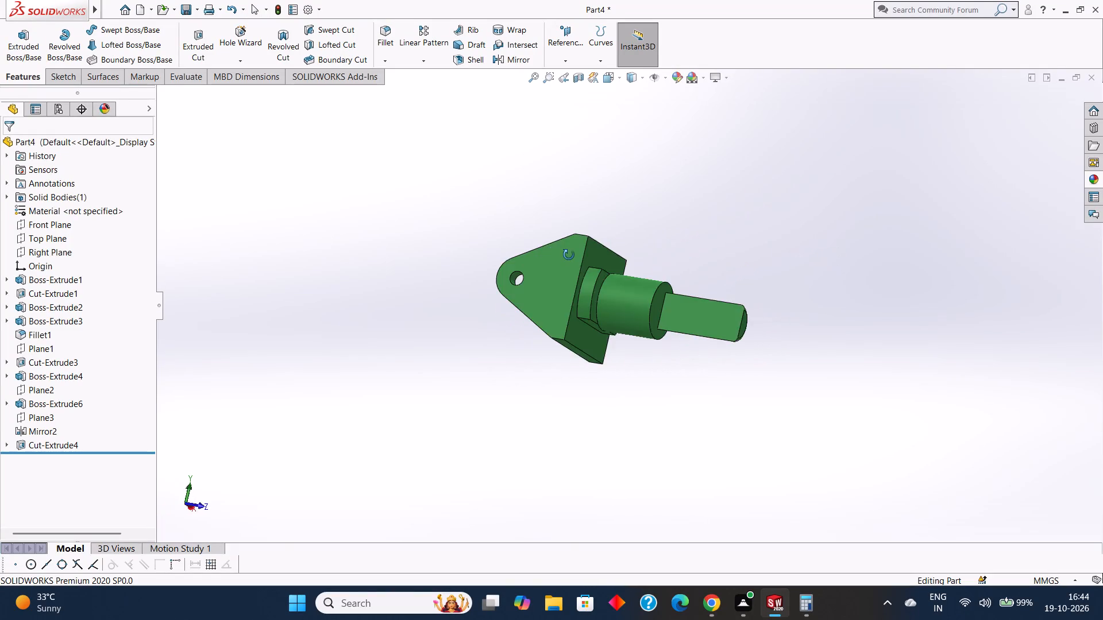
middle_click_drag(569, 255, 828, 273)
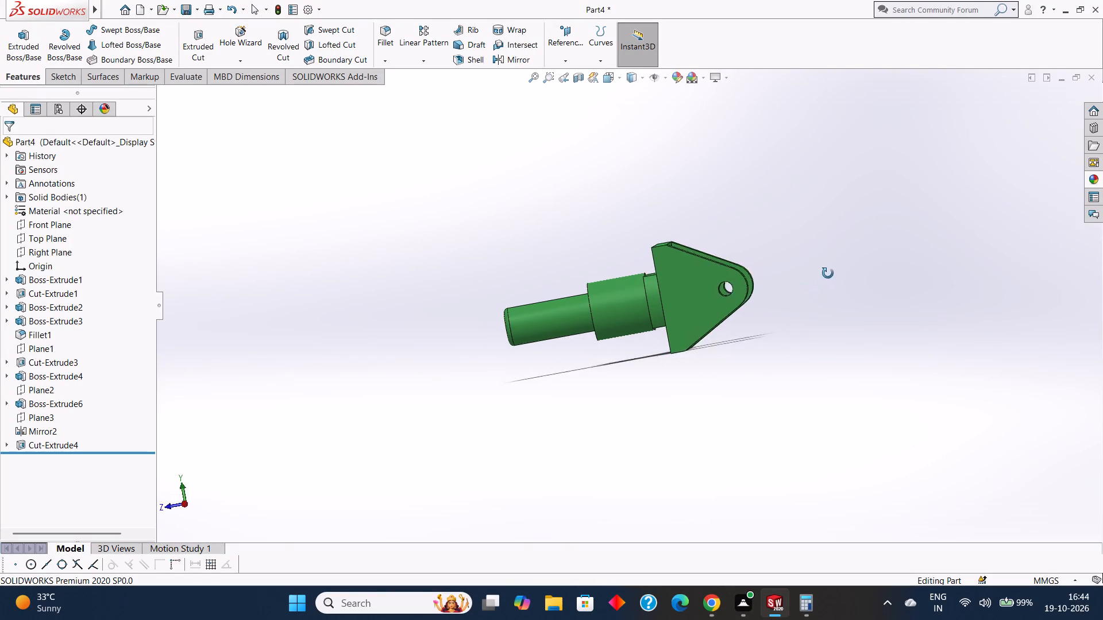
middle_click_drag(828, 273, 829, 296)
key("ctrl+s")
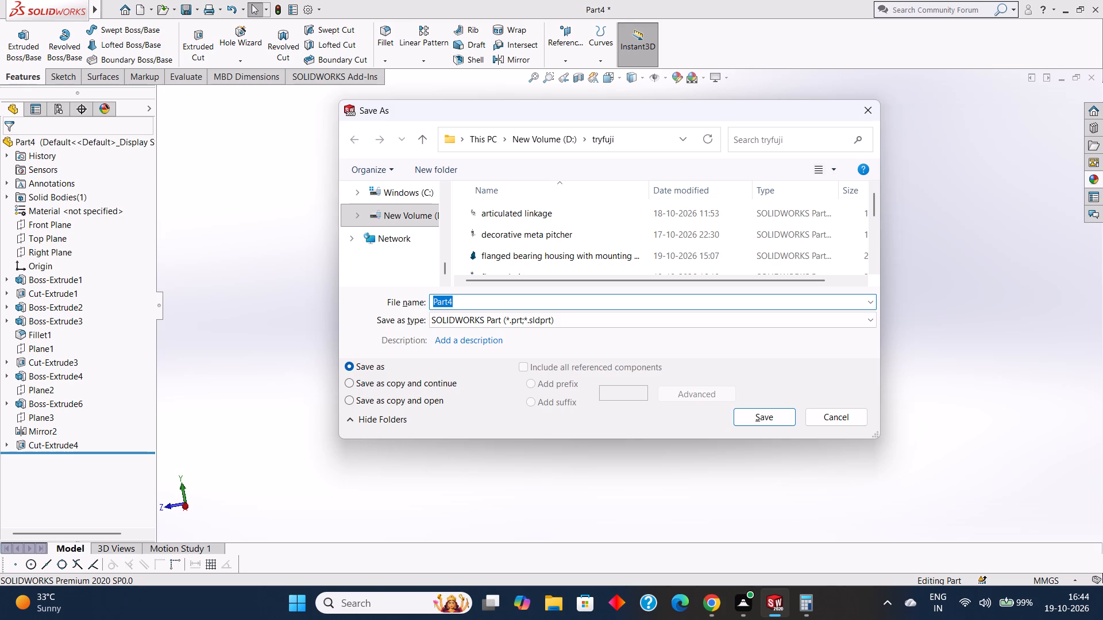
key("BackSpace")
type("shaft")
key("space")
type("support")
key("space")
type("bracket")
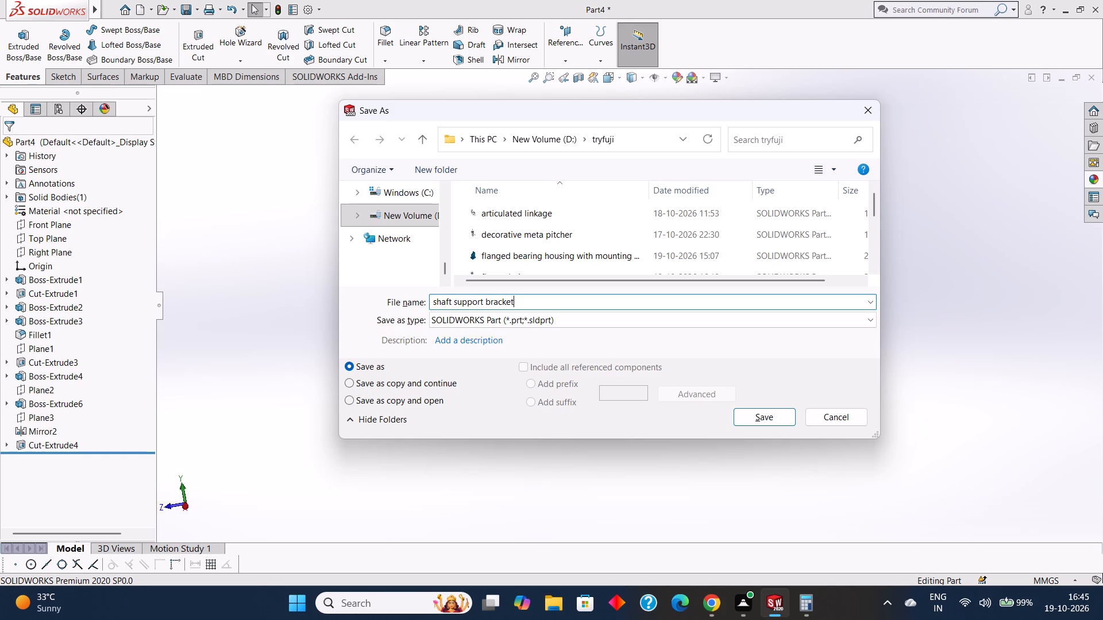
key("space")
left_click(763, 422)
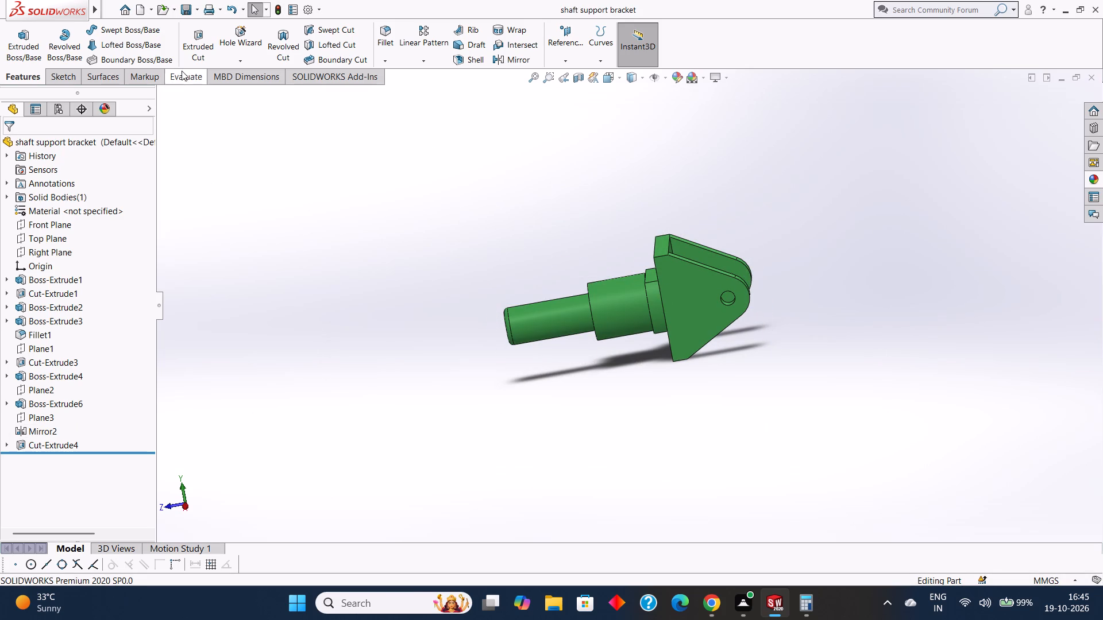
Save a PDF copy of the part in Adobe Portable Document Format under the name "shaft support bracket".
left_click(199, 10)
left_click(203, 33)
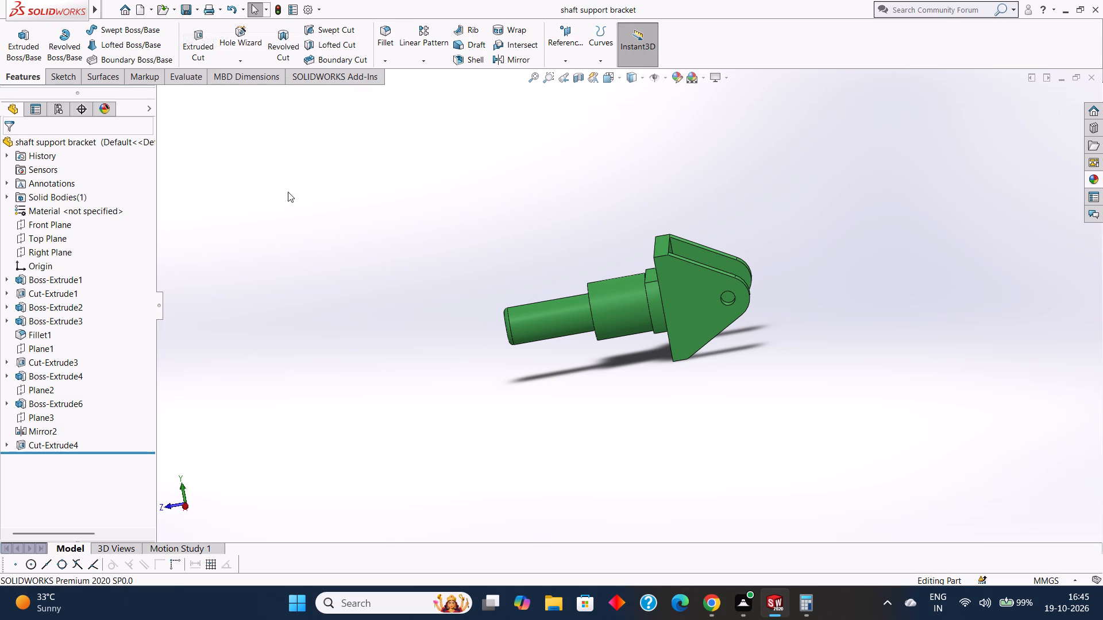
left_click(545, 324)
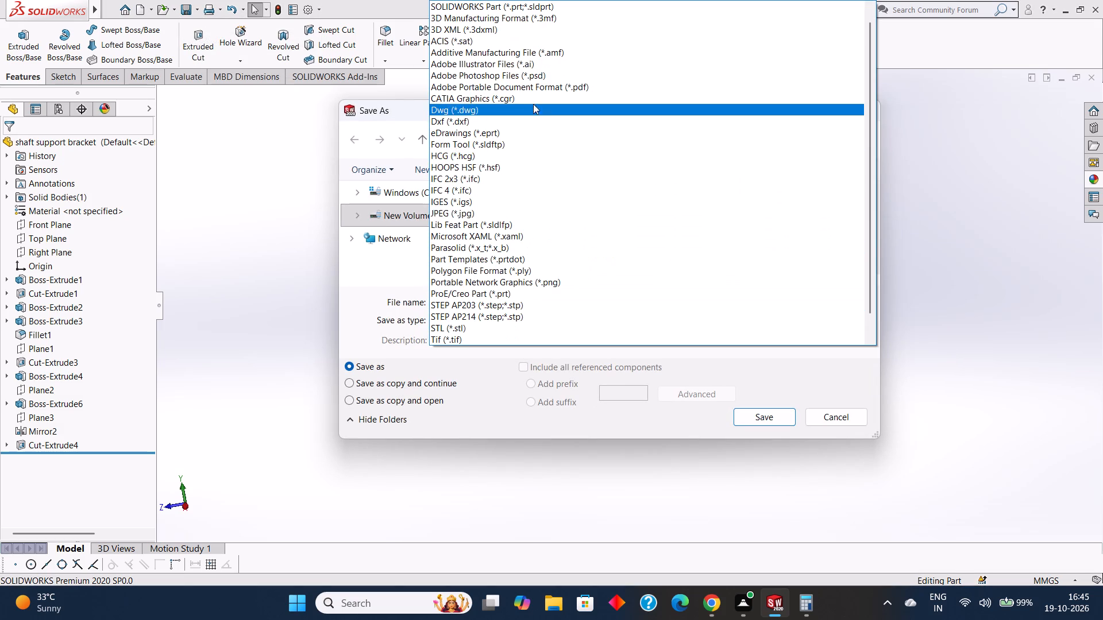
left_click(533, 90)
left_click(551, 345)
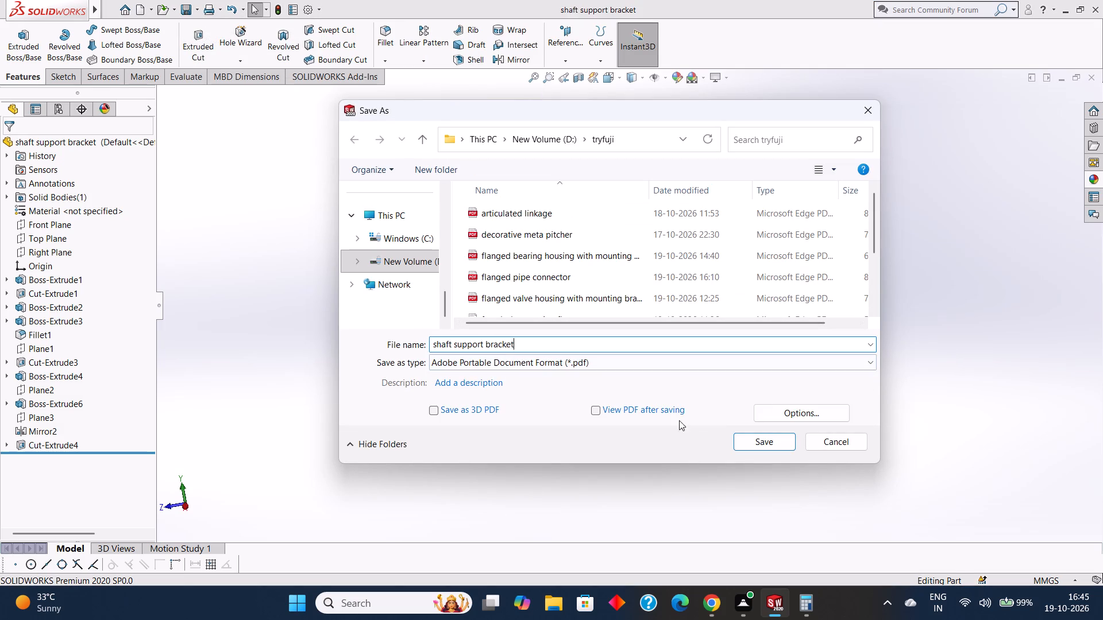
left_click(746, 438)
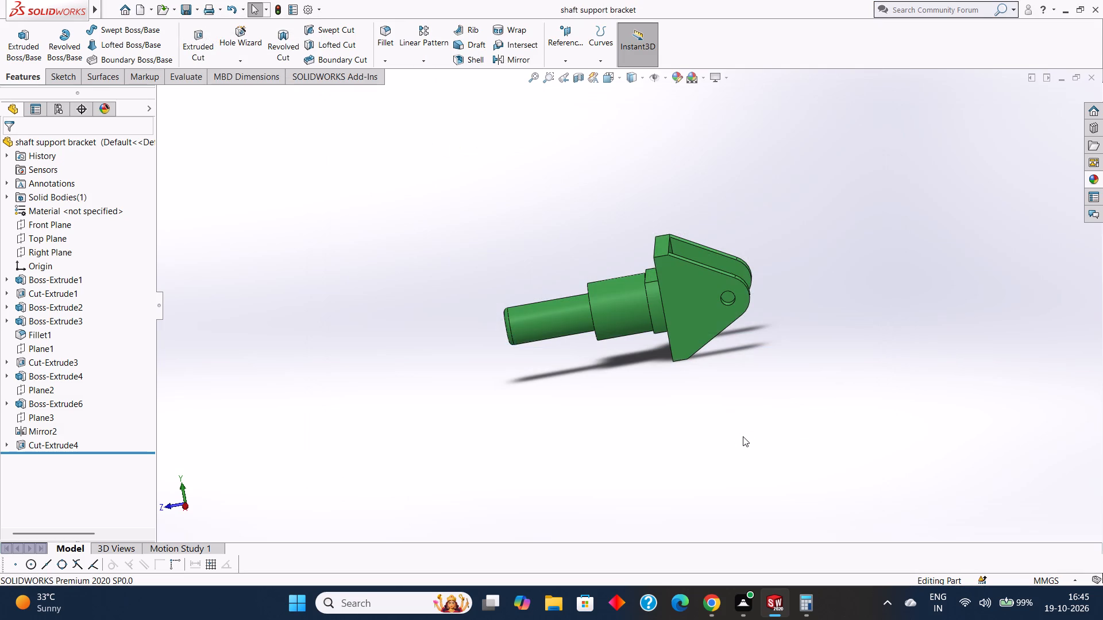